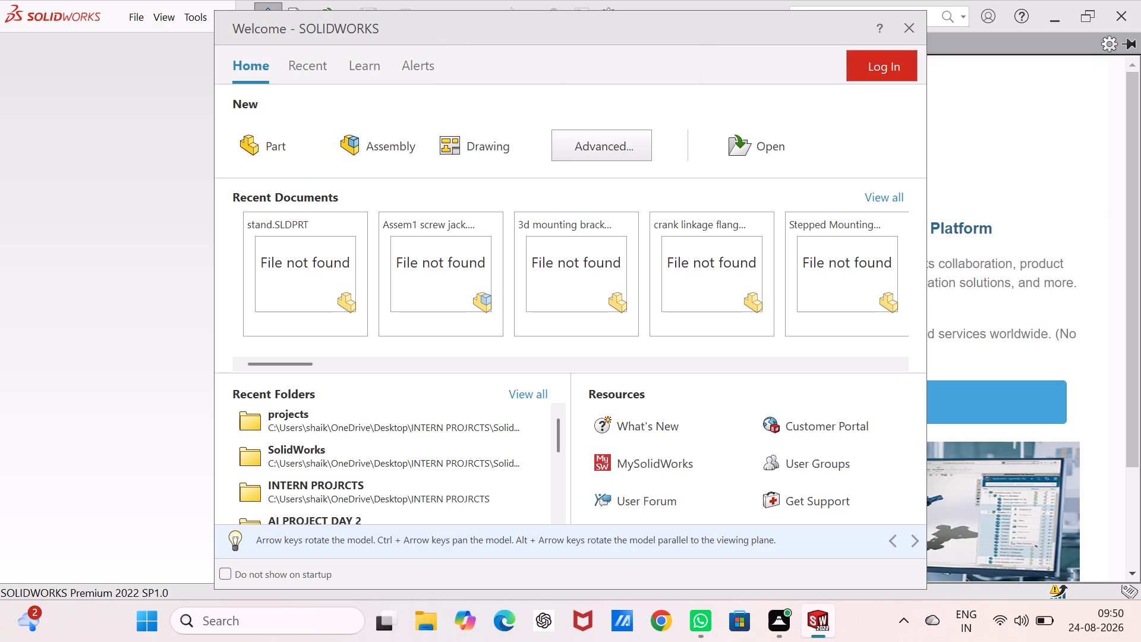
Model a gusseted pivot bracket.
Create a new part document and clear the marketplace pane from the modelling area.
left_click(251, 153)
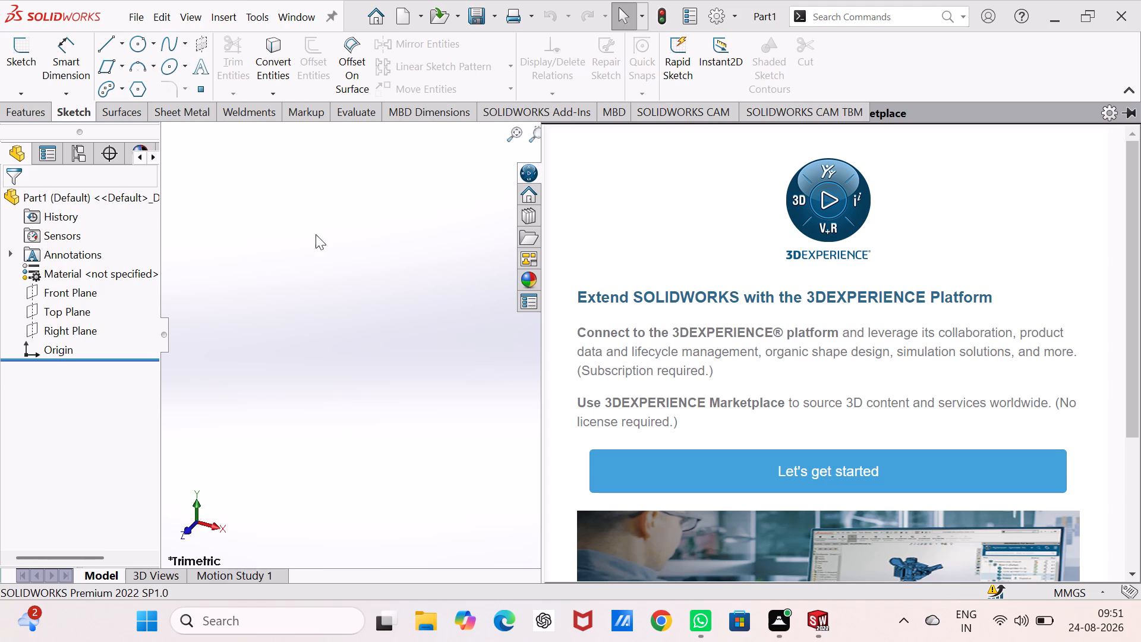
left_click(439, 377)
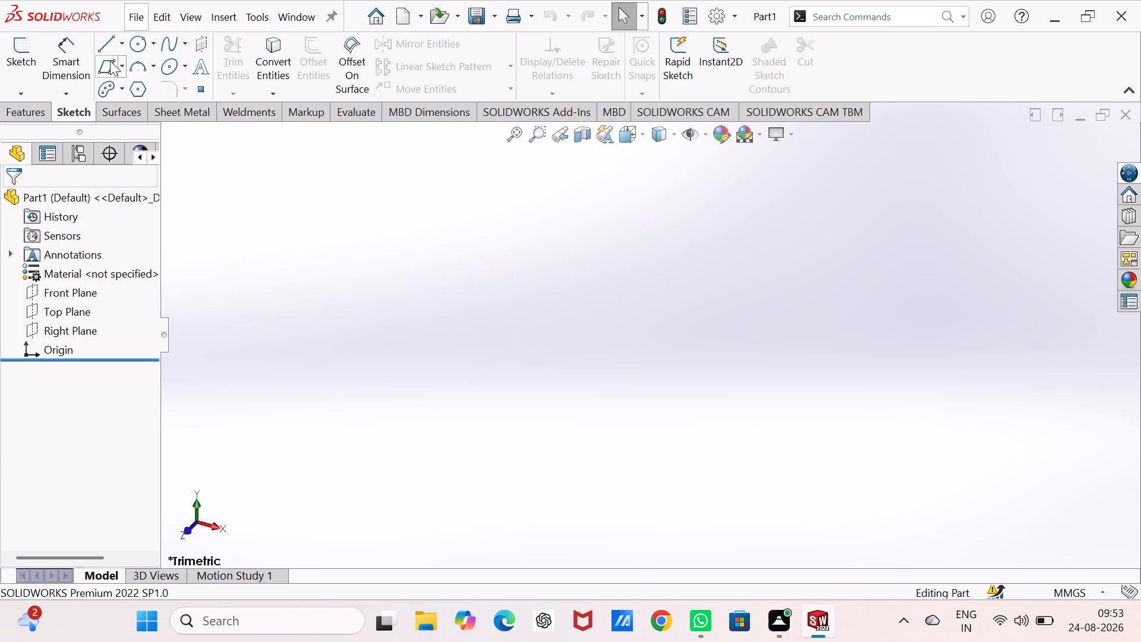
On the Front Plane, sketch a closed bar profile from the origin, about 161 × 26 mm, with a bottom notch about 50 × 10 mm.
left_click(65, 292)
left_click(80, 268)
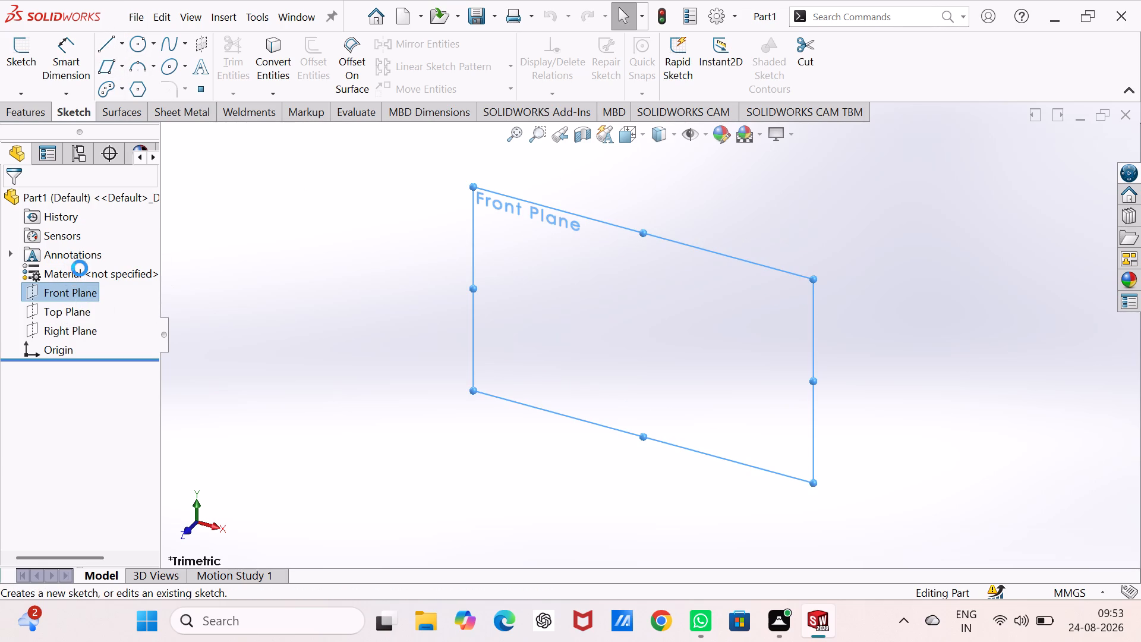
left_click(105, 46)
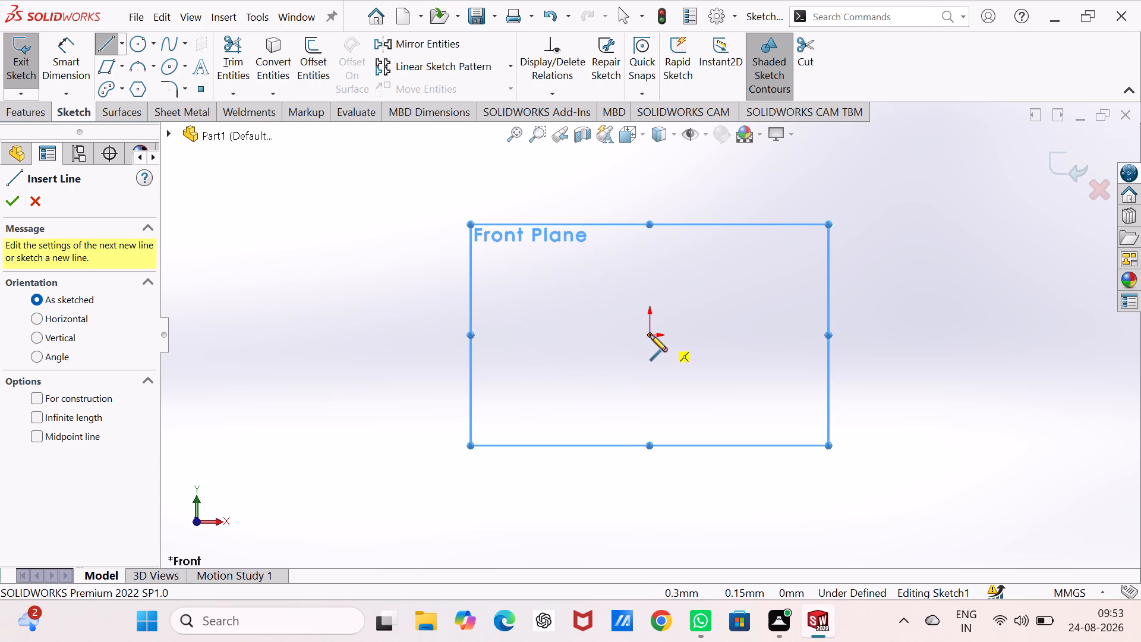
left_click(650, 335)
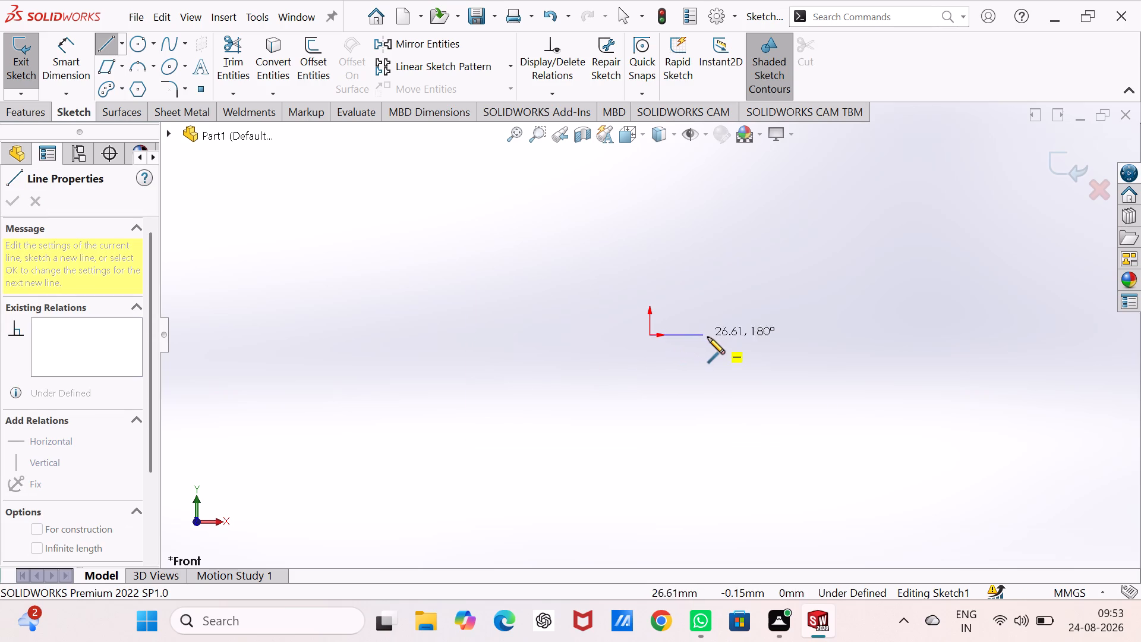
left_click(755, 333)
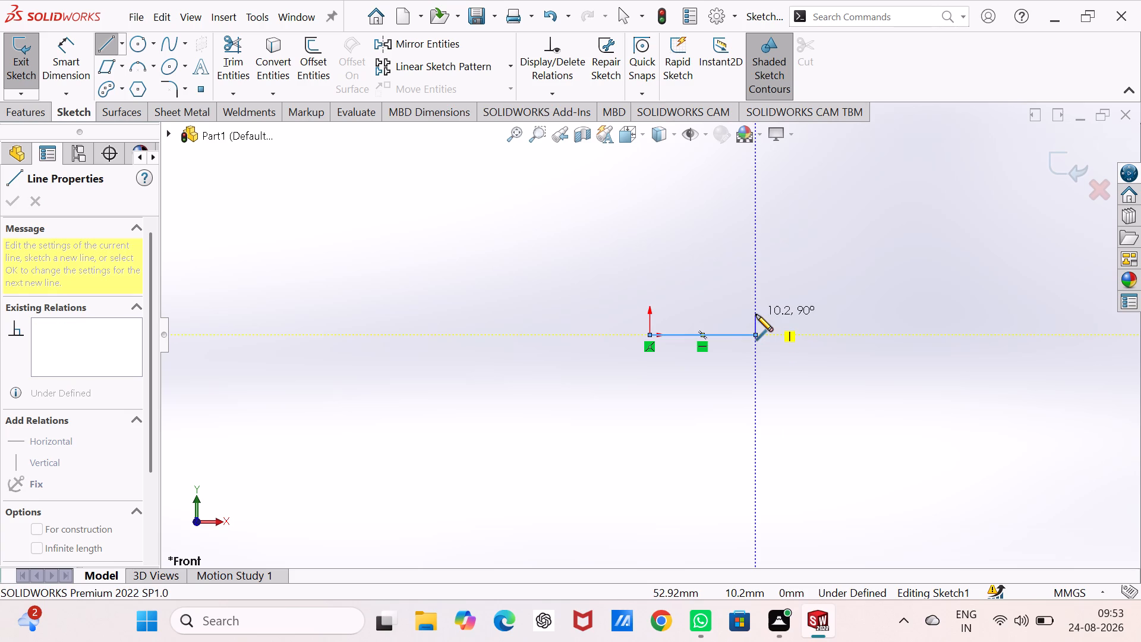
left_click(756, 314)
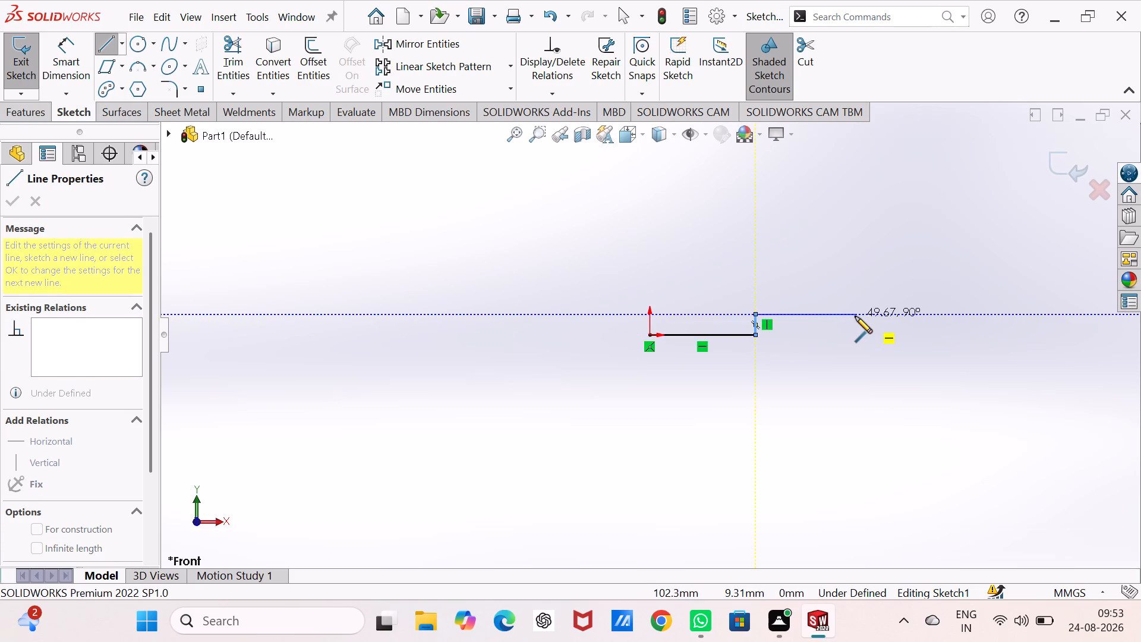
left_click(855, 316)
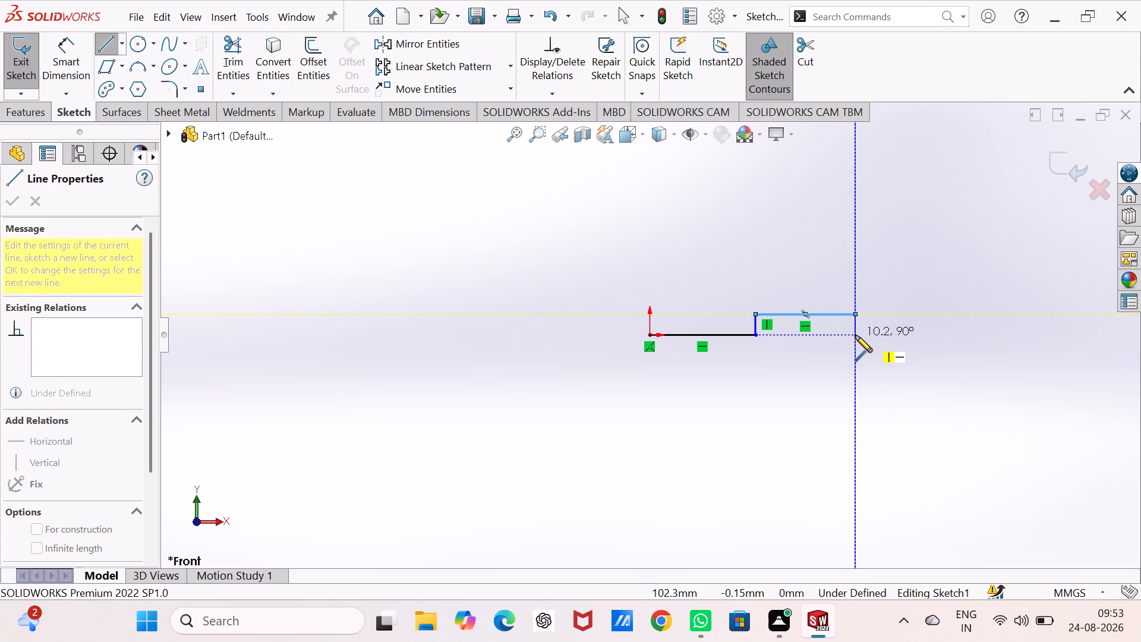
left_click(855, 335)
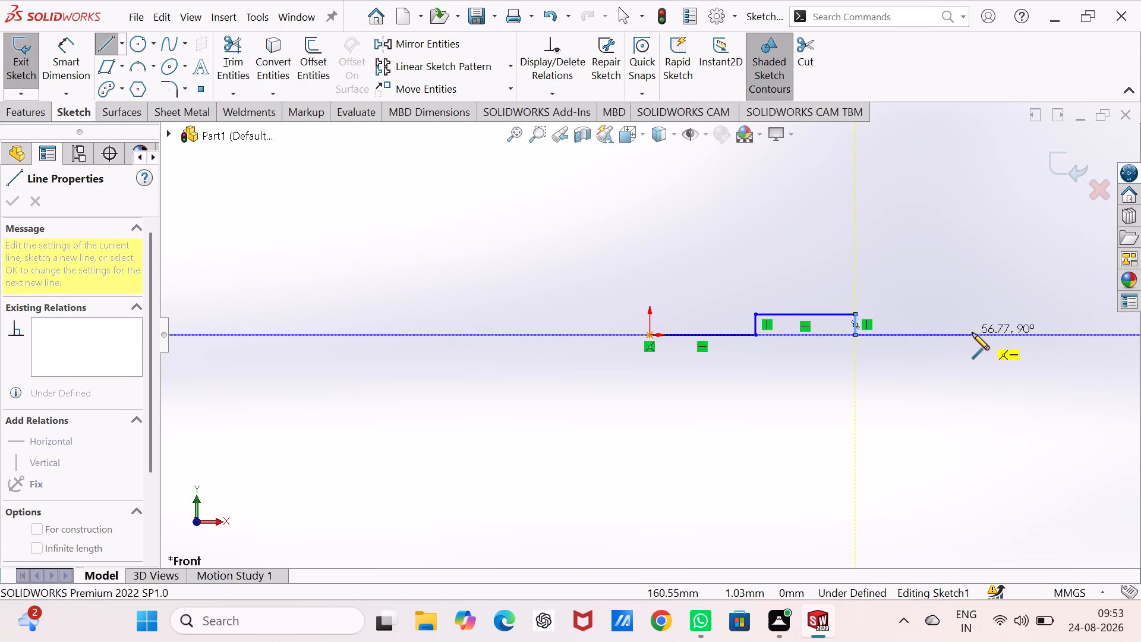
left_click(972, 333)
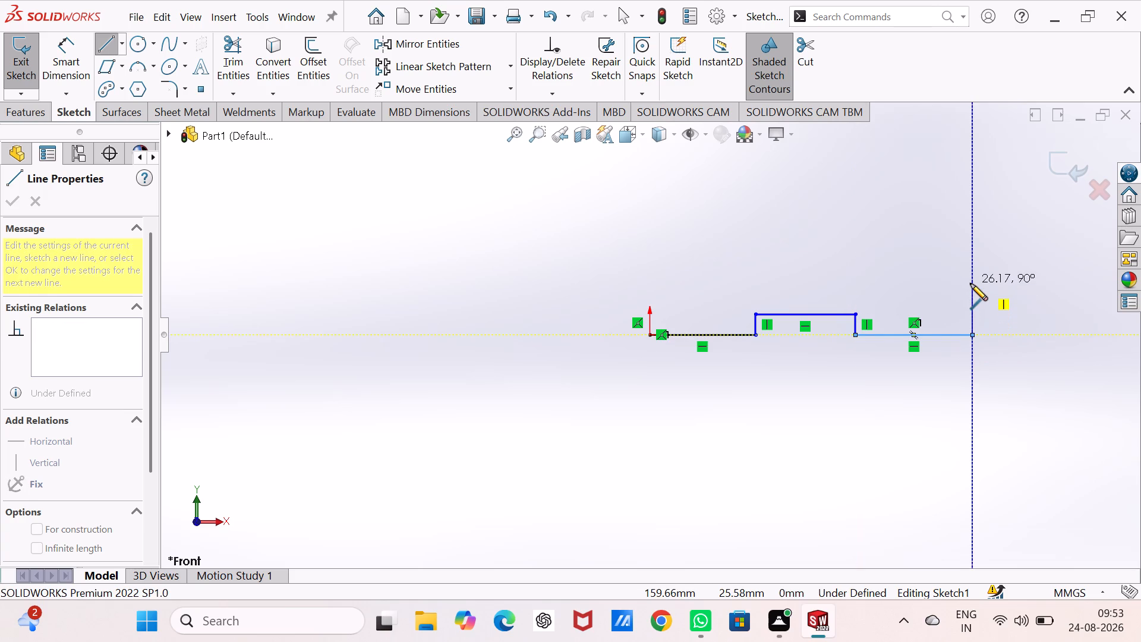
left_click(970, 284)
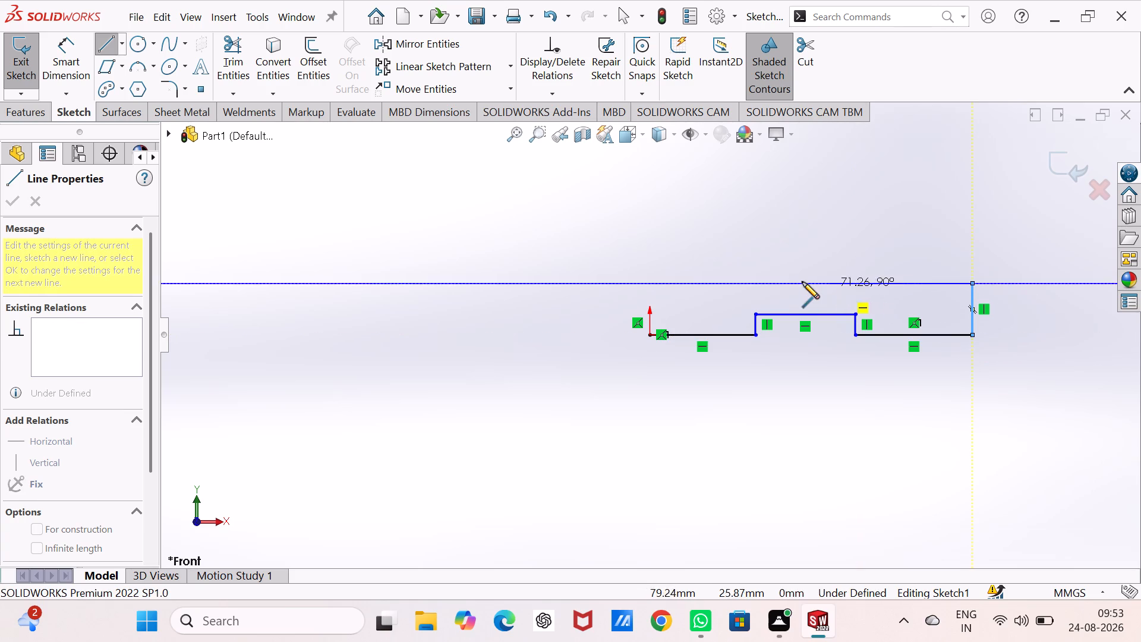
left_click(649, 284)
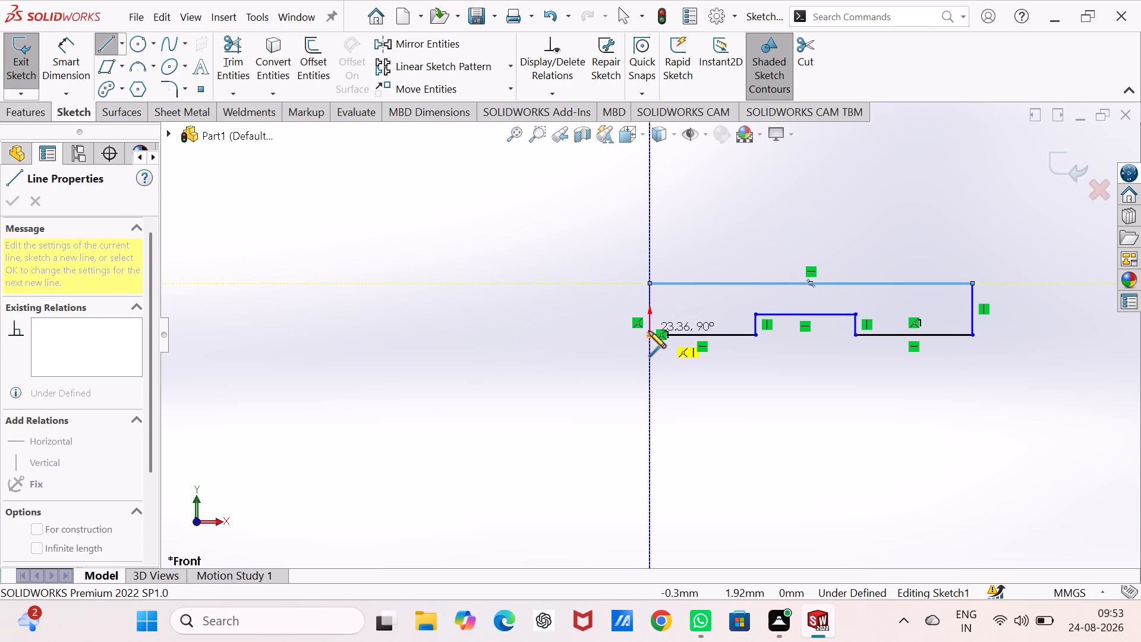
left_click(649, 335)
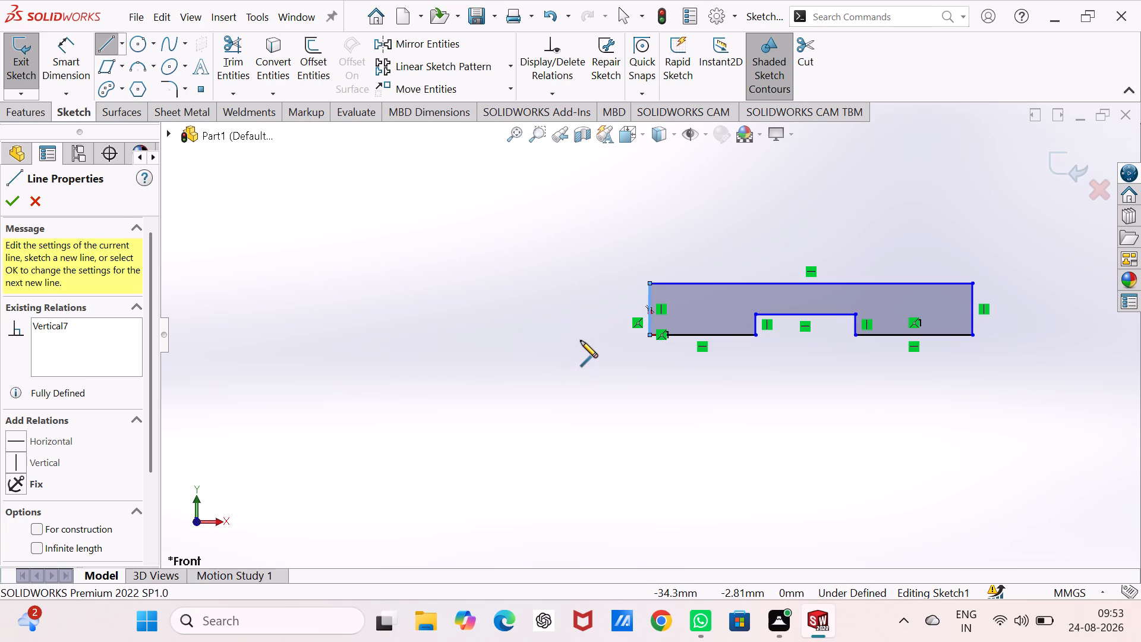
Dimension the width of the bottom notch between its two lower corners as 55 mm.
left_click(67, 48)
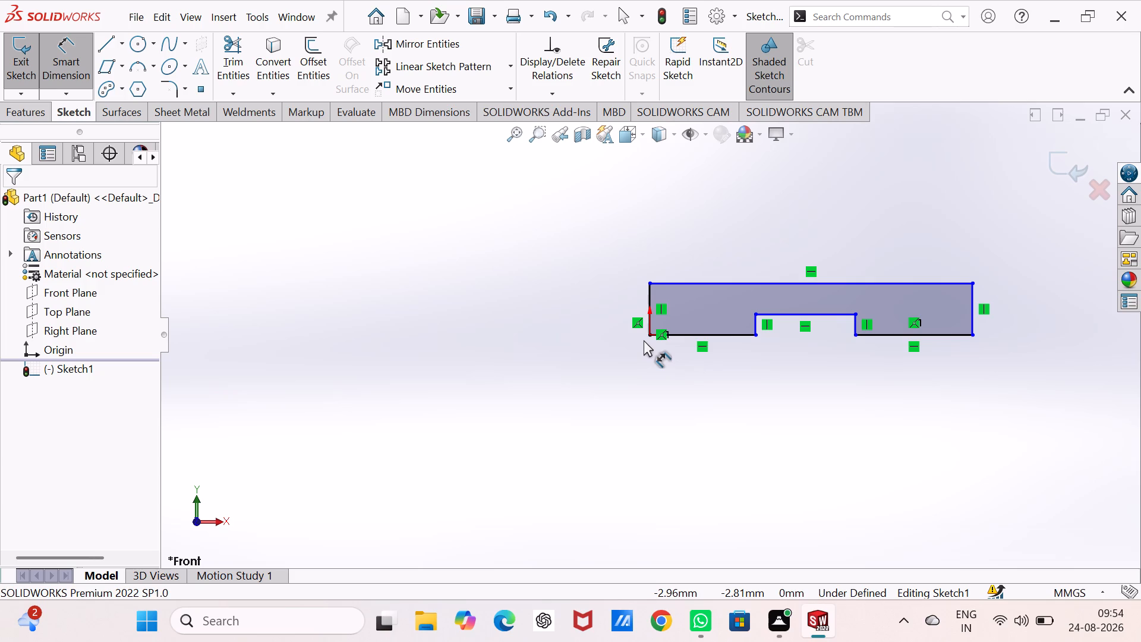
left_click(754, 335)
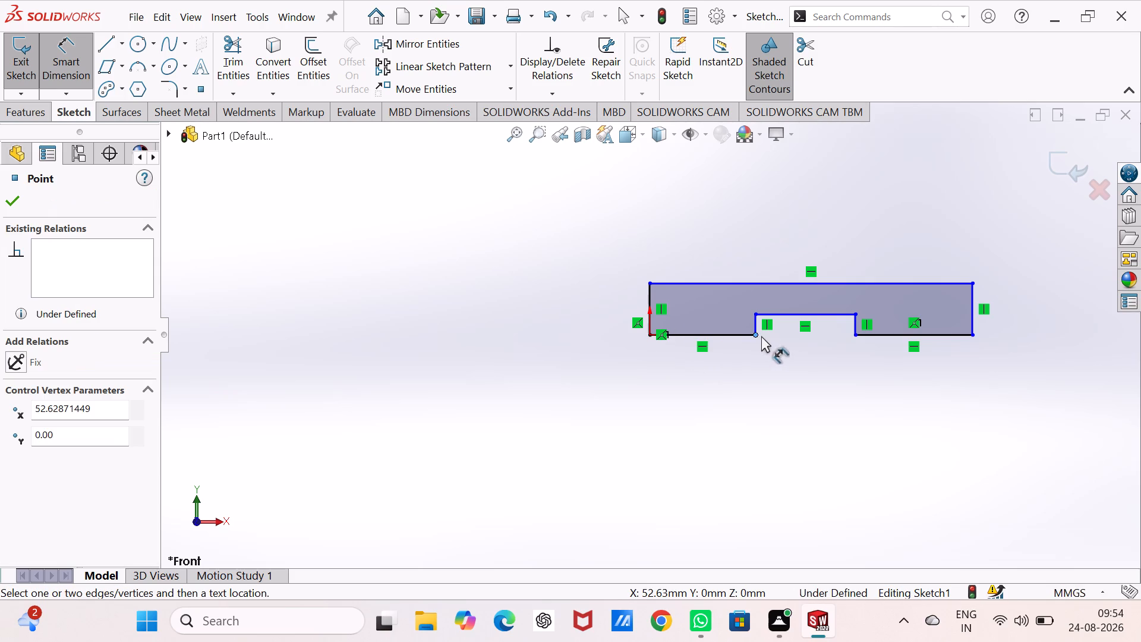
left_click(855, 334)
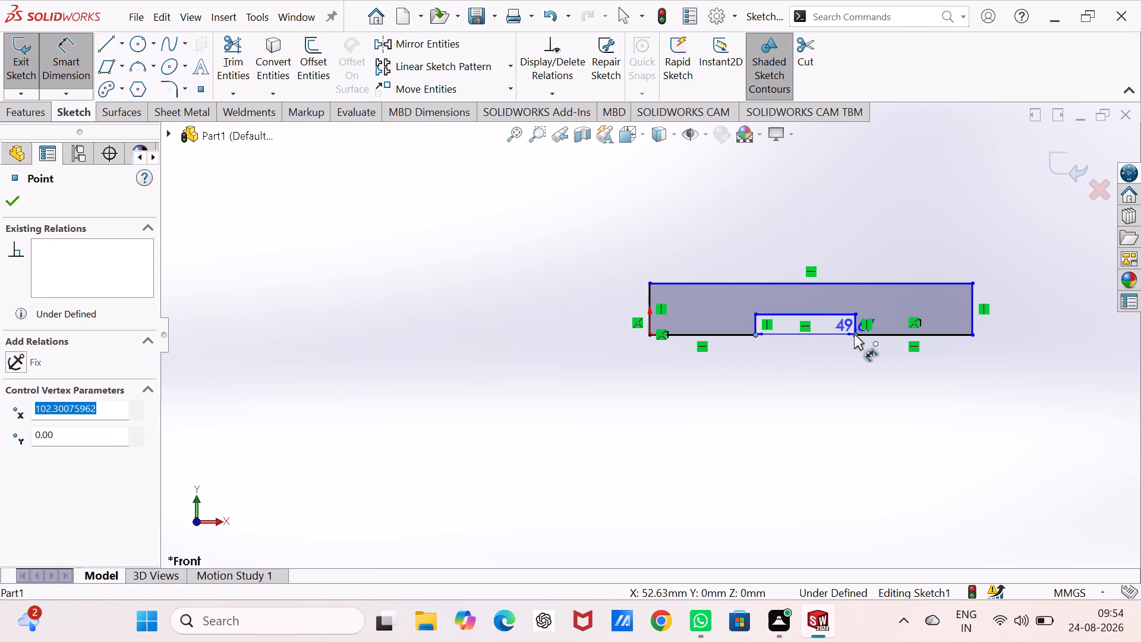
left_click(814, 349)
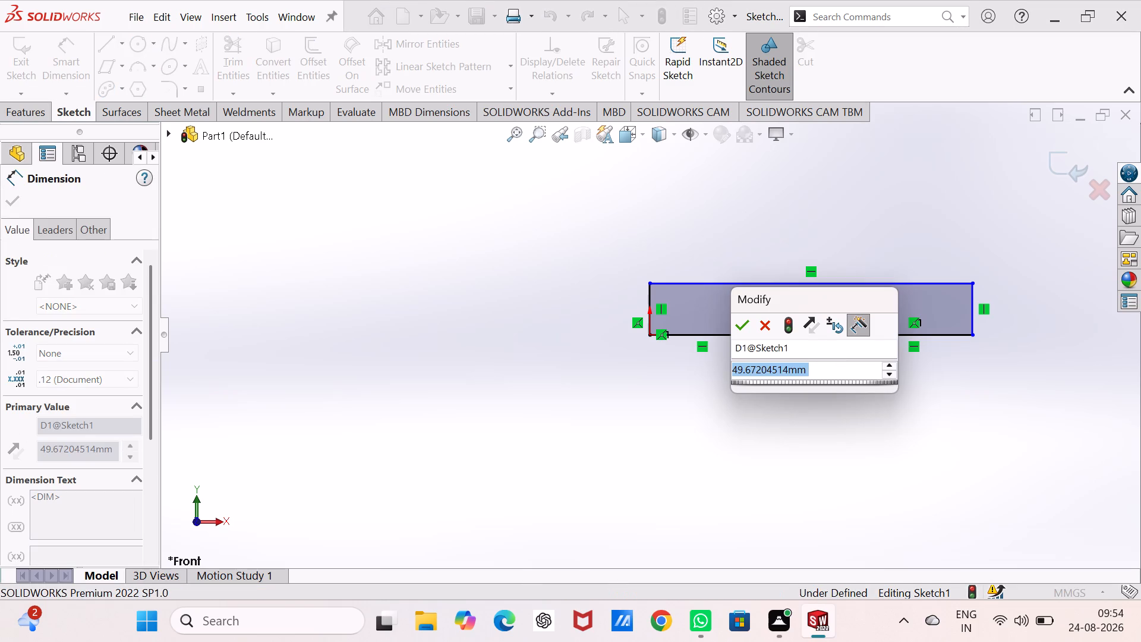
type("55")
key("Return")
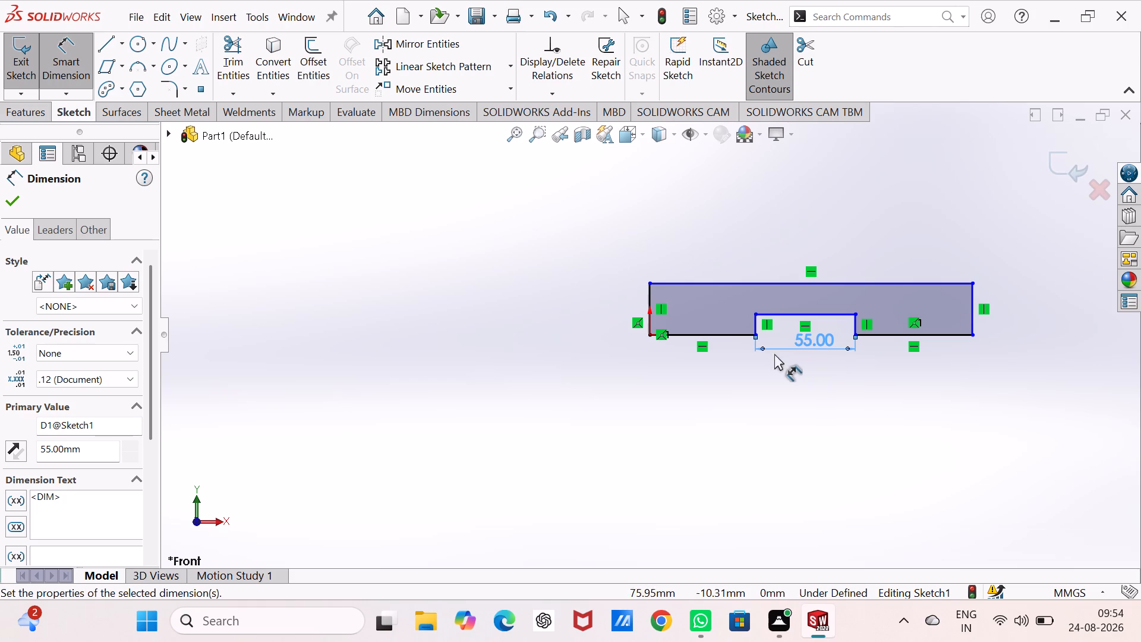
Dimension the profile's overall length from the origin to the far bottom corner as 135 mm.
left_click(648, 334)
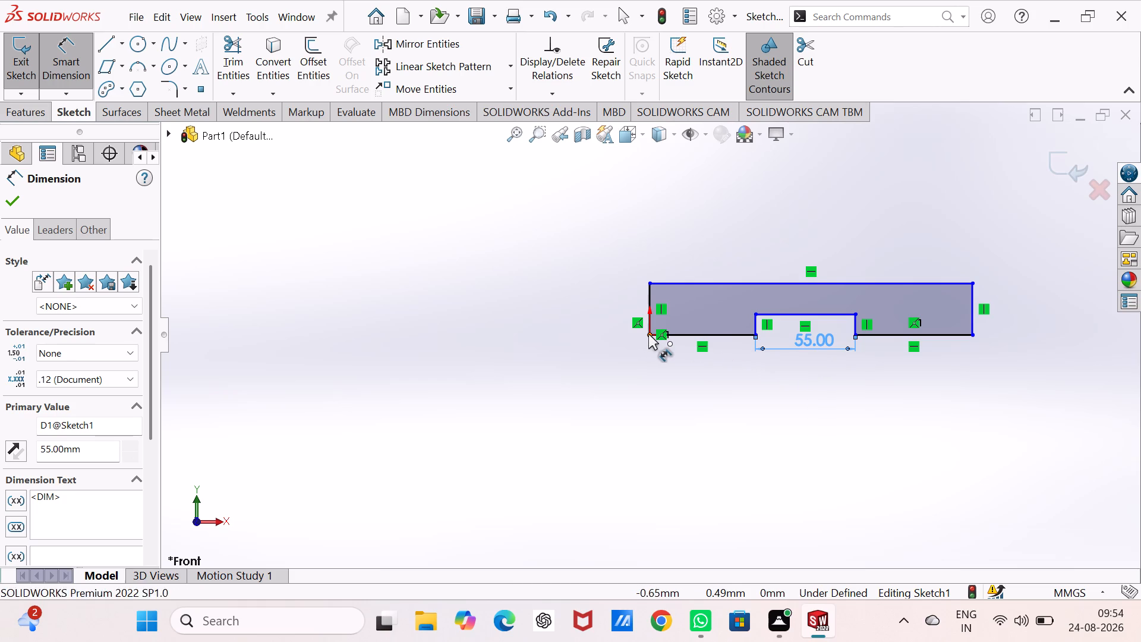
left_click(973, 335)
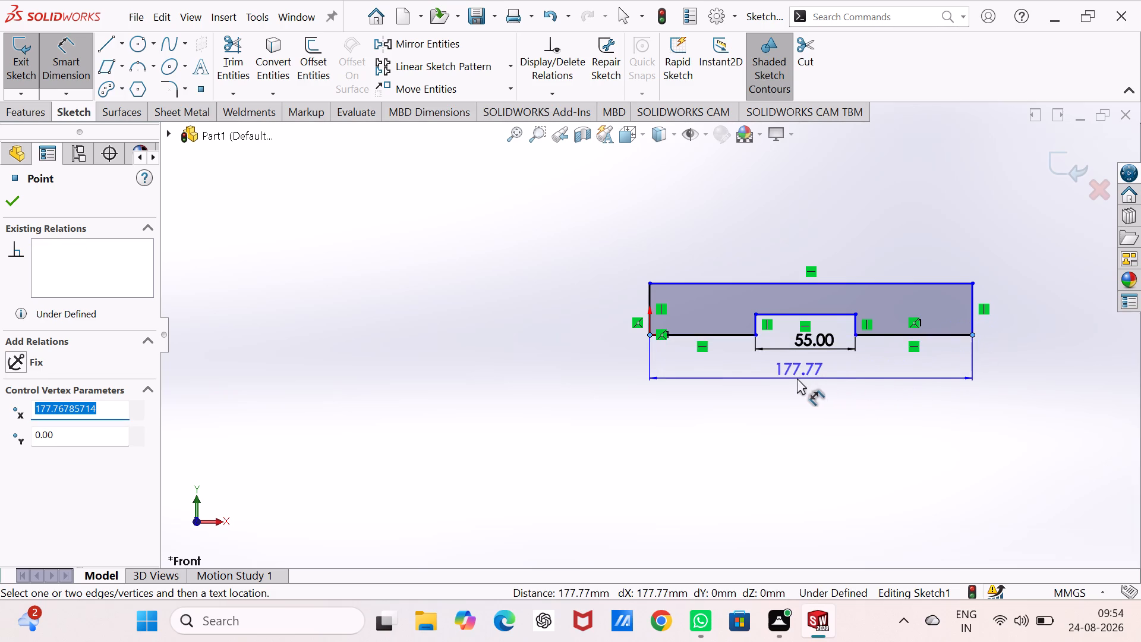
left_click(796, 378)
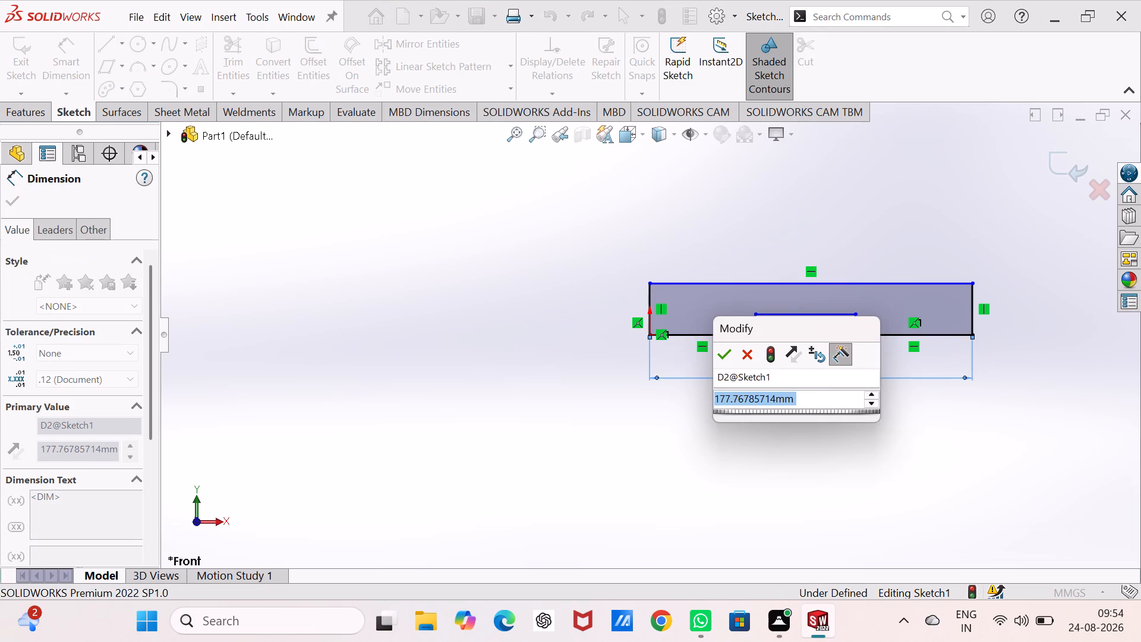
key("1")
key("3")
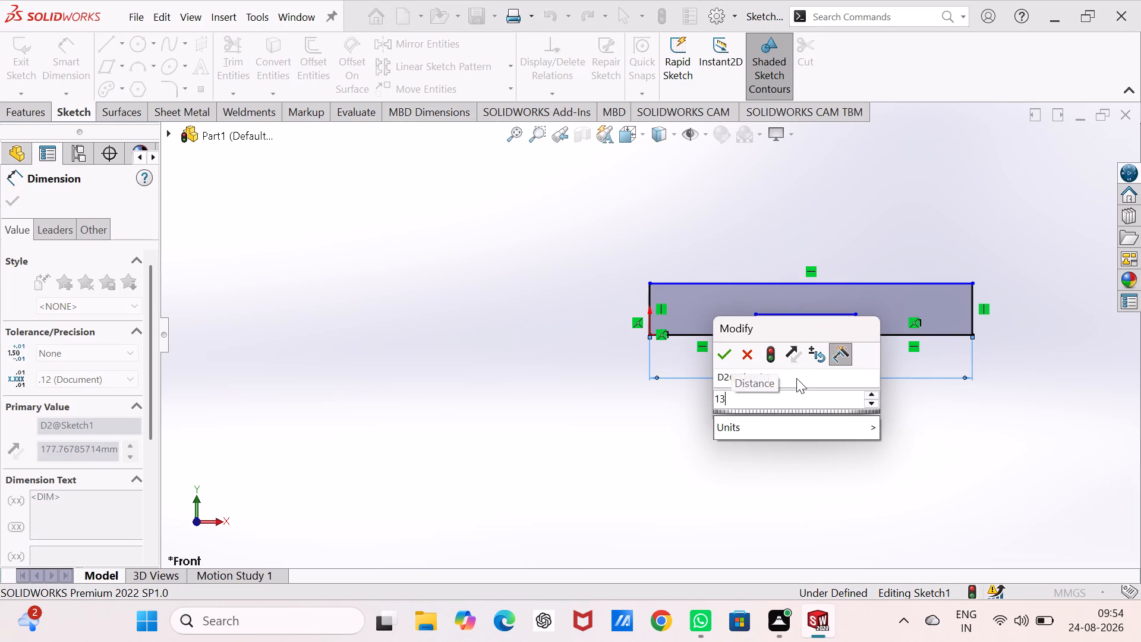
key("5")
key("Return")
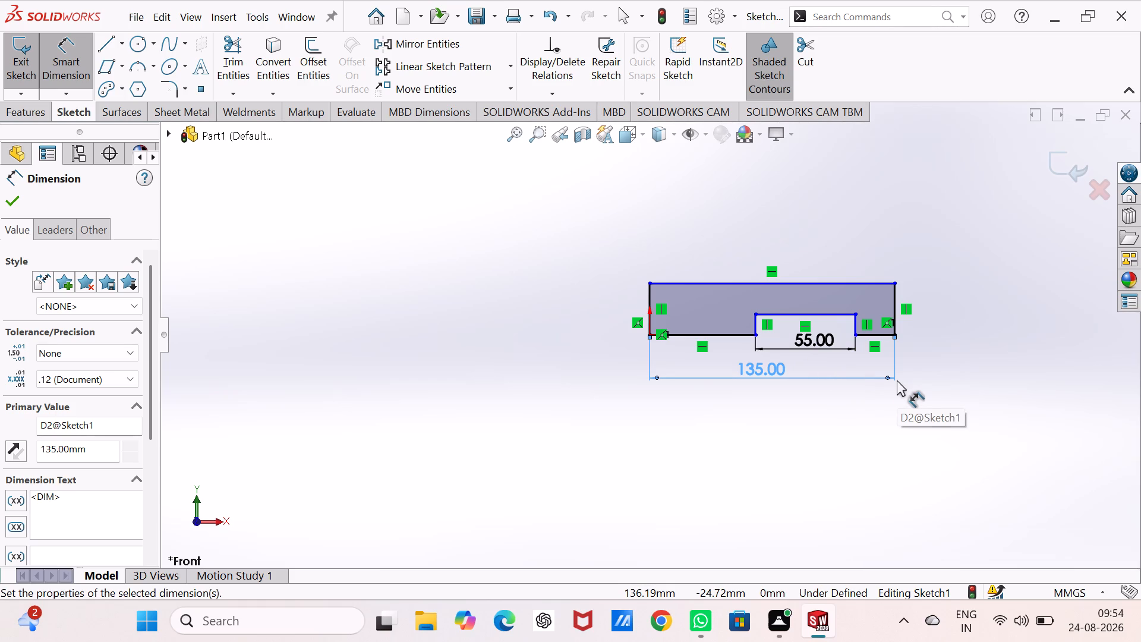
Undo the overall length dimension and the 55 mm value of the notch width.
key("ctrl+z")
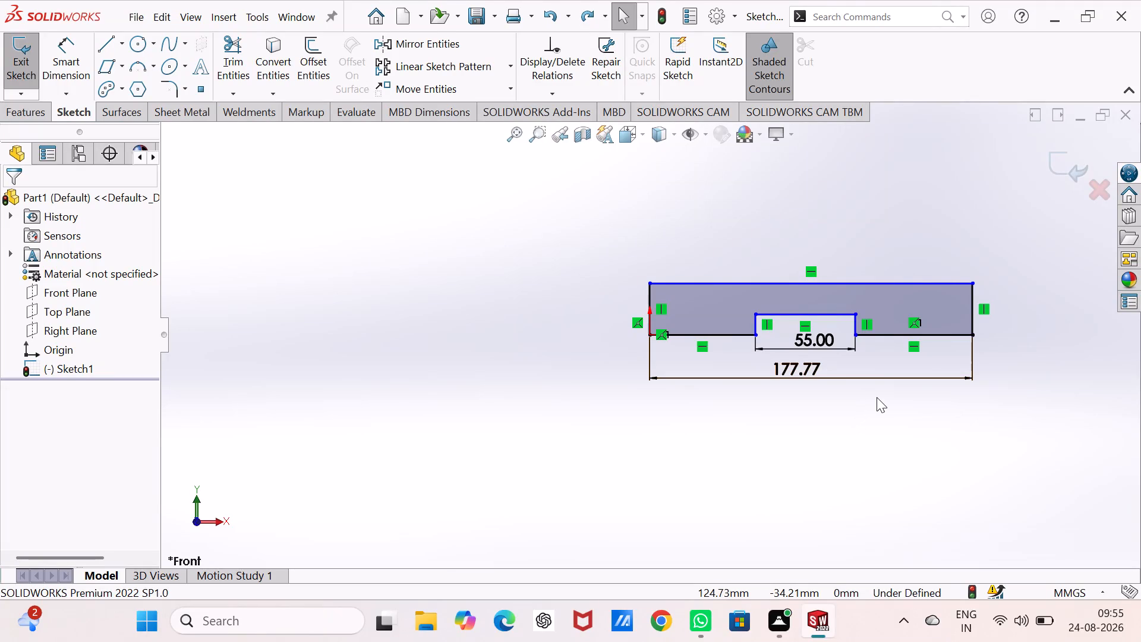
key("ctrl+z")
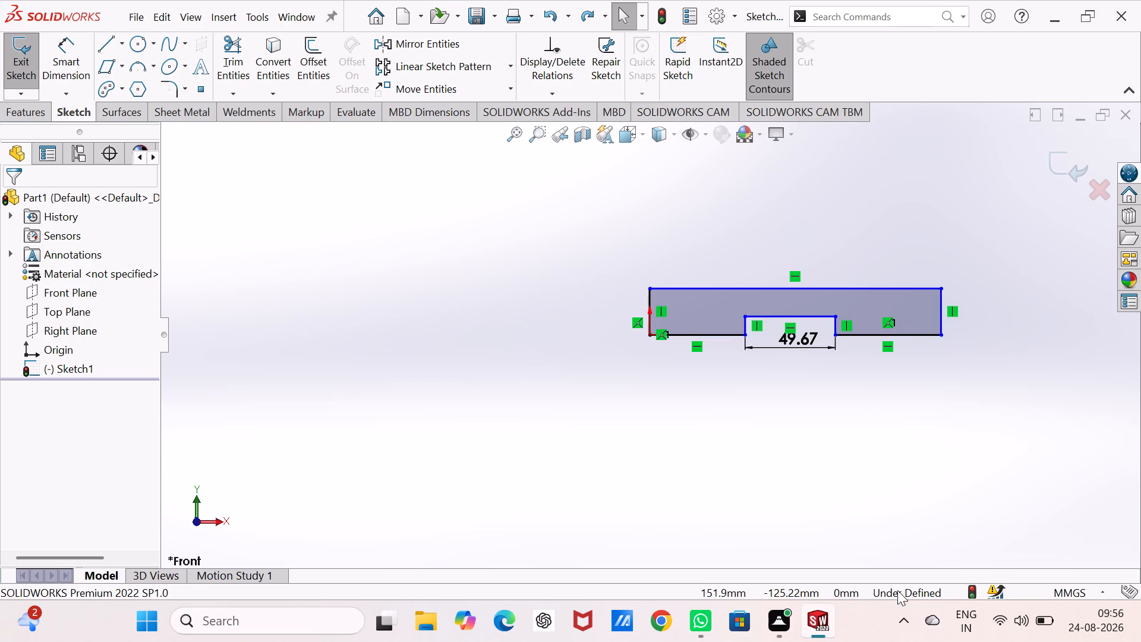
Dimension the bottom edge segment from the origin to the notch's near corner as 67.5 mm.
left_click(65, 56)
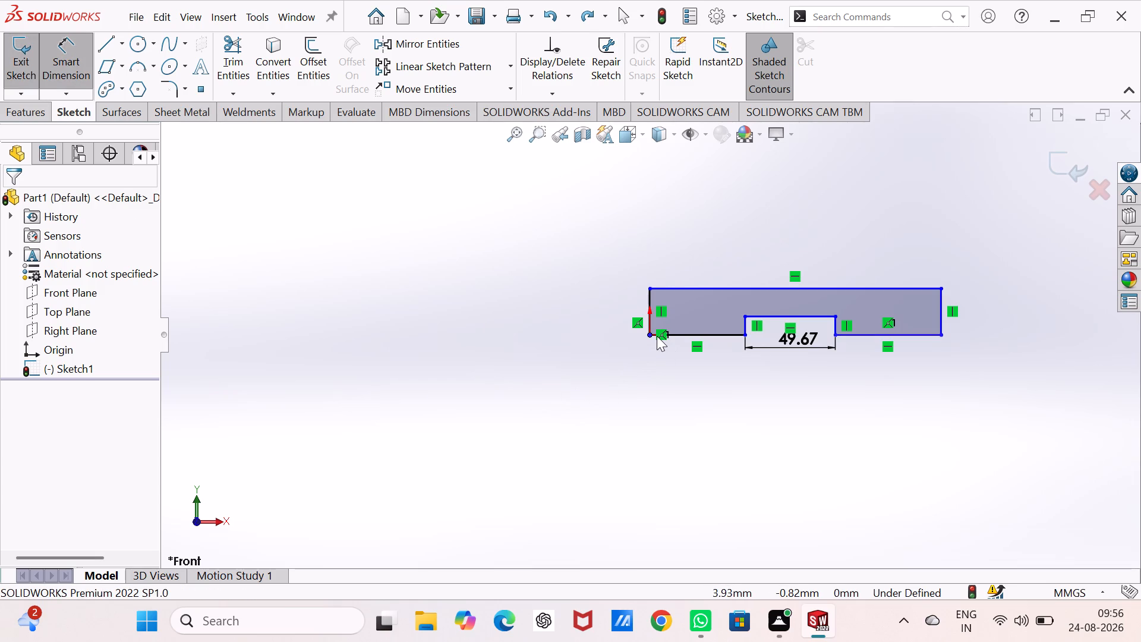
left_click(647, 333)
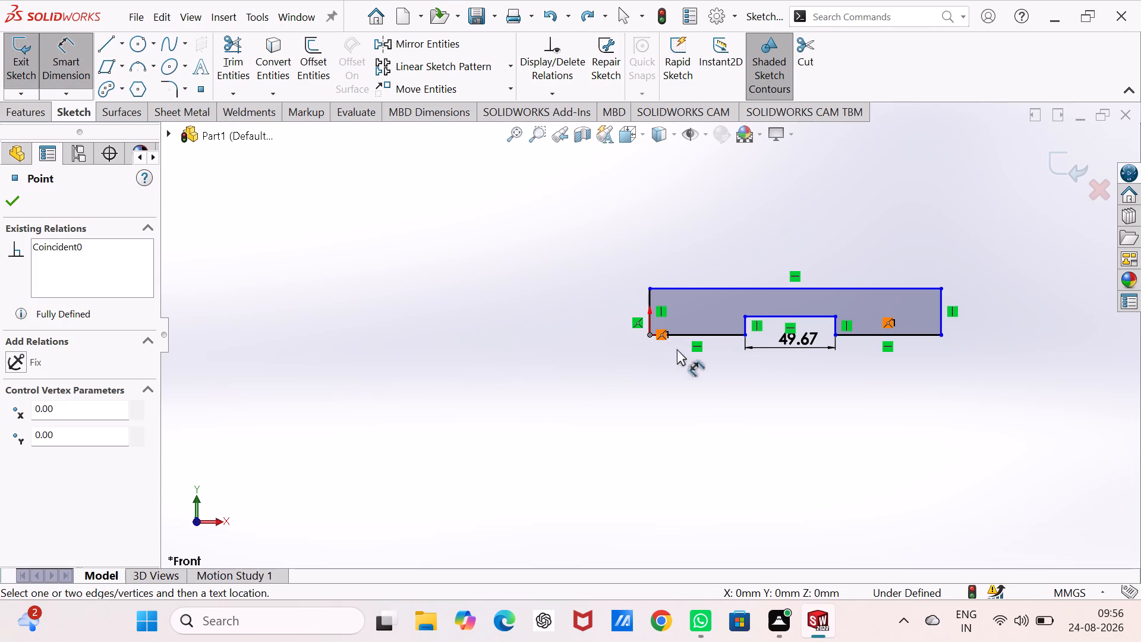
left_click(745, 334)
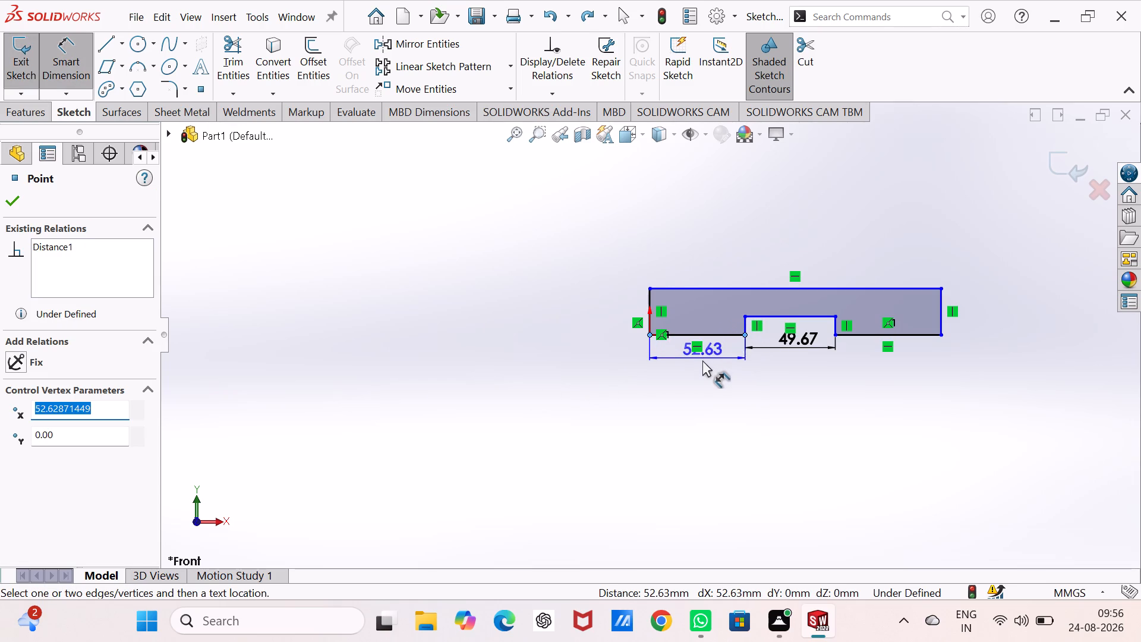
left_click(702, 363)
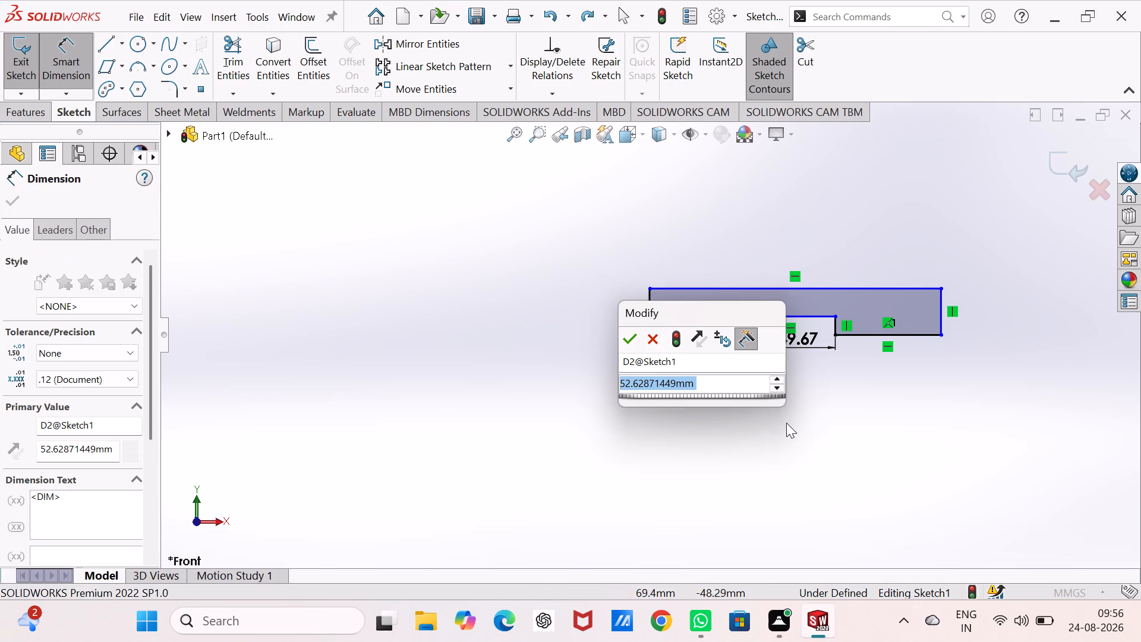
type("67")
key("period")
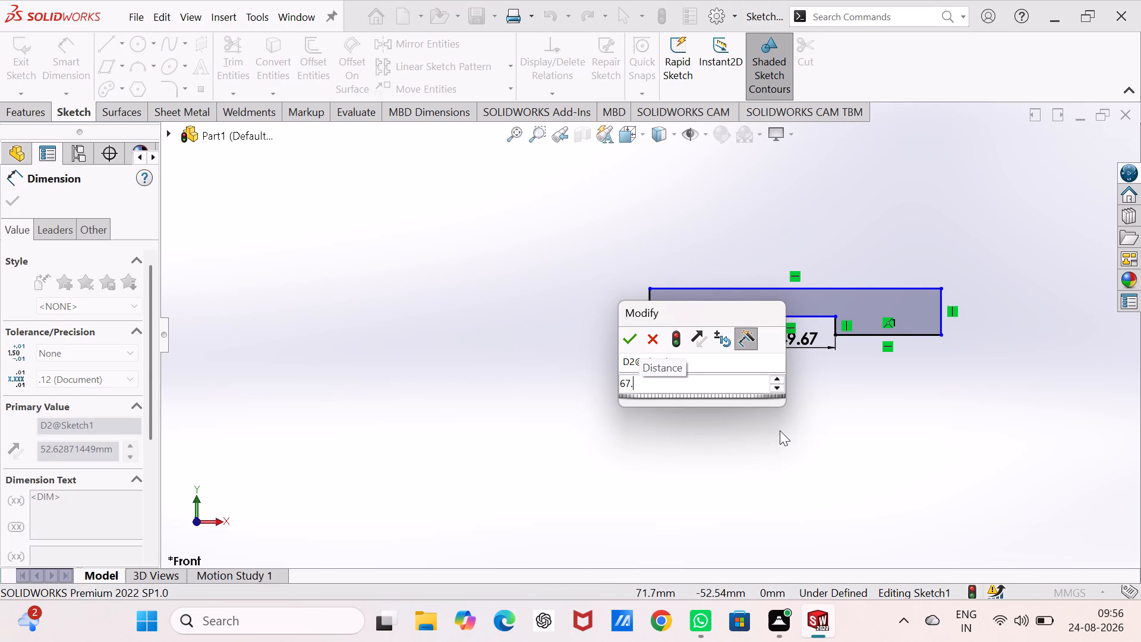
key("5")
key("Return")
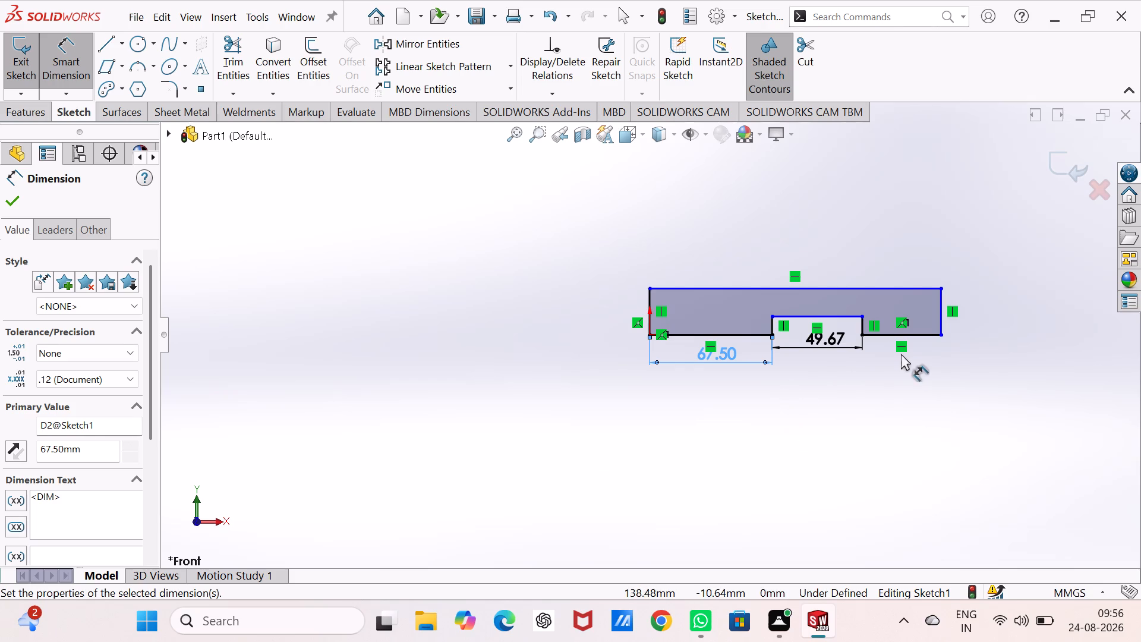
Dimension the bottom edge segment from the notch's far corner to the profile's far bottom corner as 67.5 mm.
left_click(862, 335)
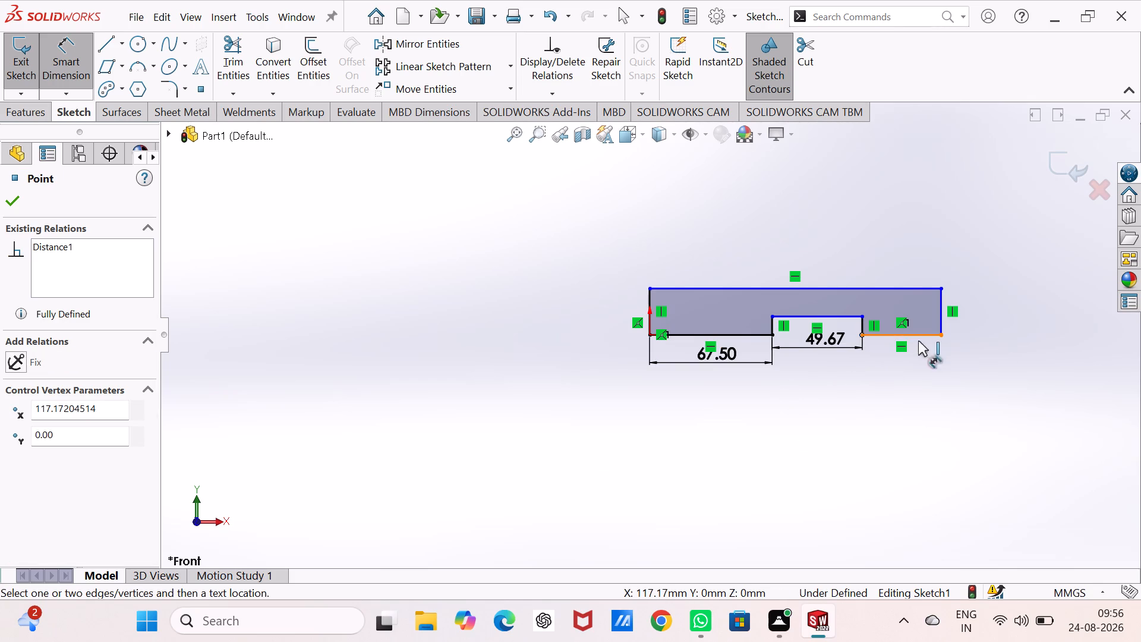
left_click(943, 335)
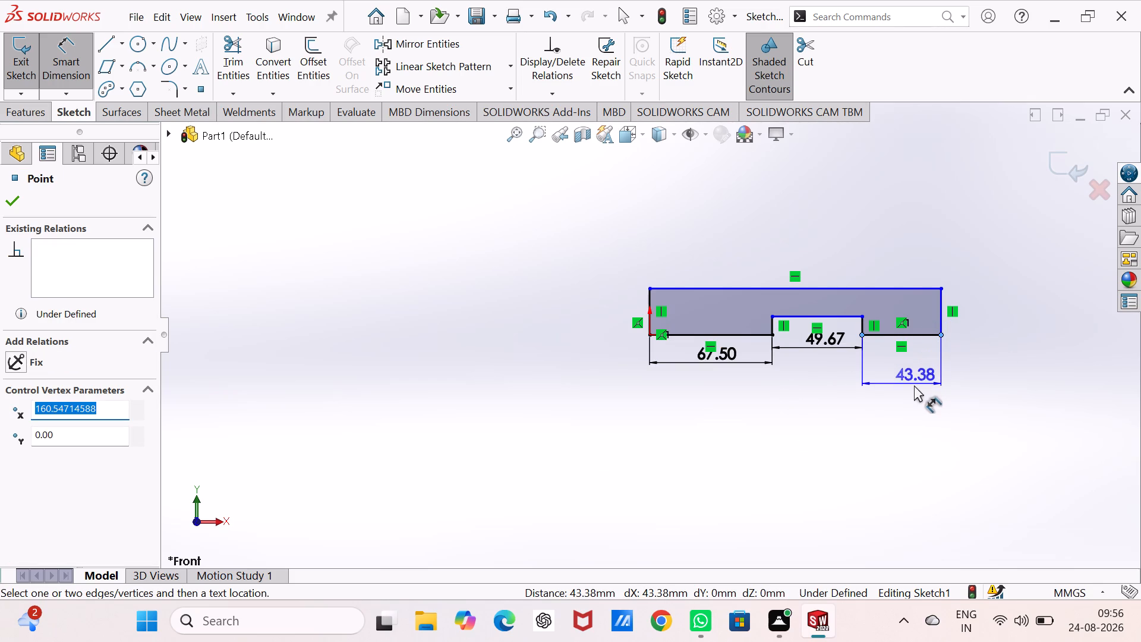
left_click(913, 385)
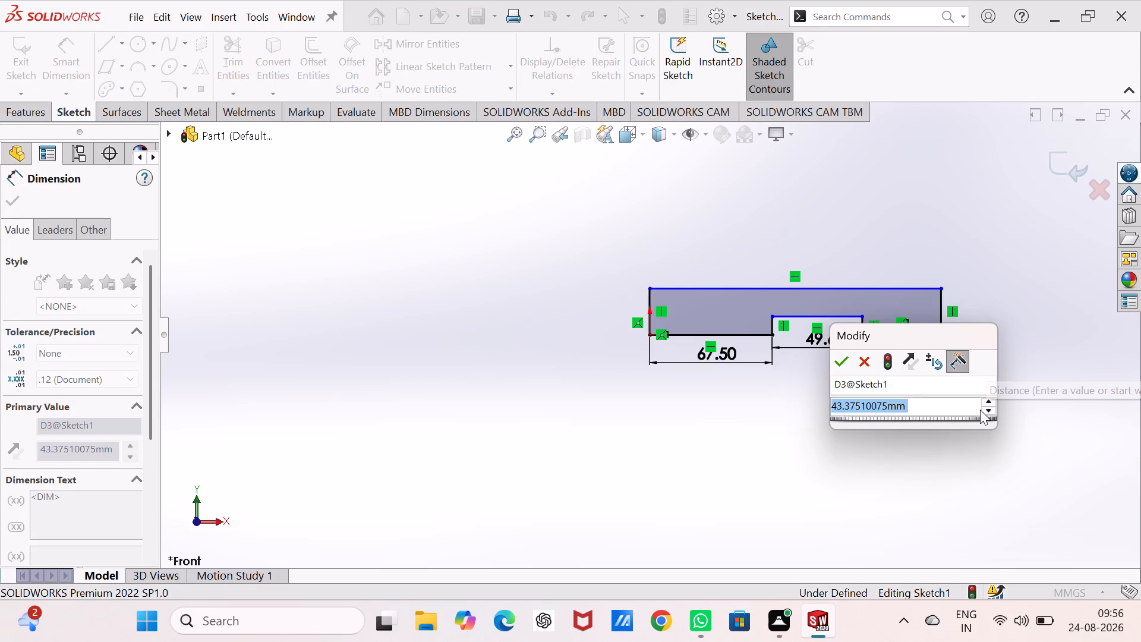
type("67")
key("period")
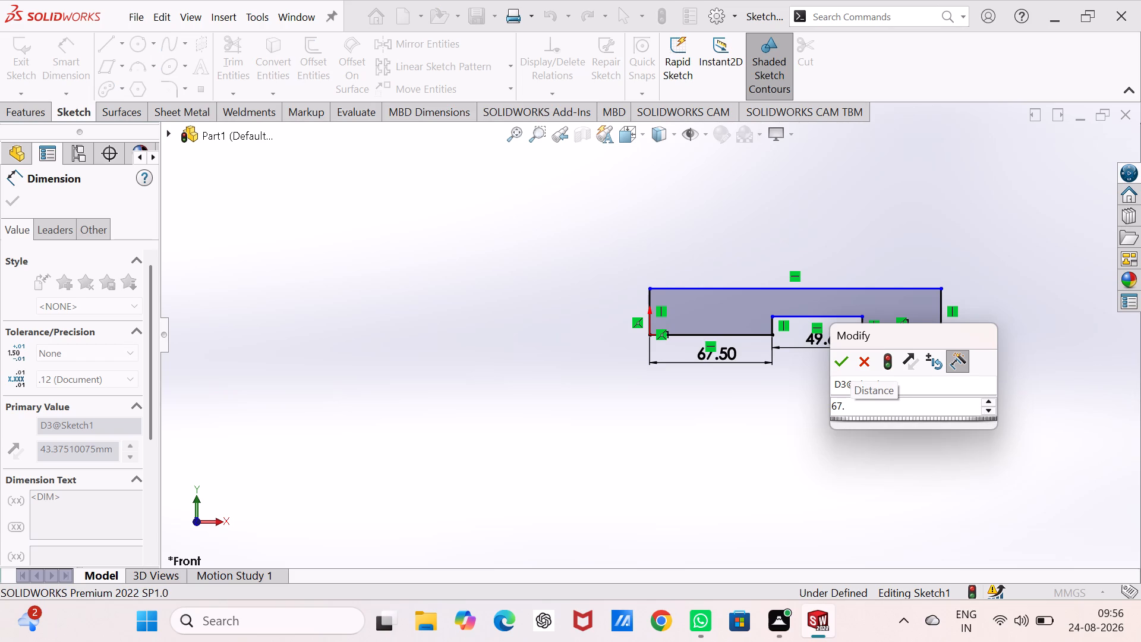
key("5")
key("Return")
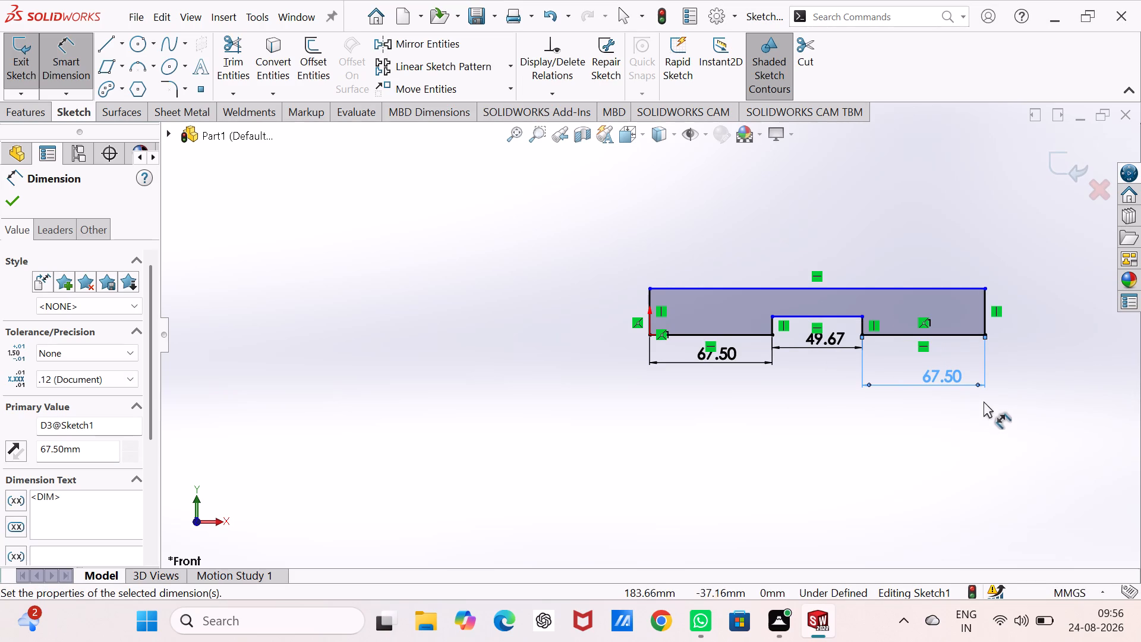
Set the bottom notch's width dimension to 55 mm.
double_click(824, 342)
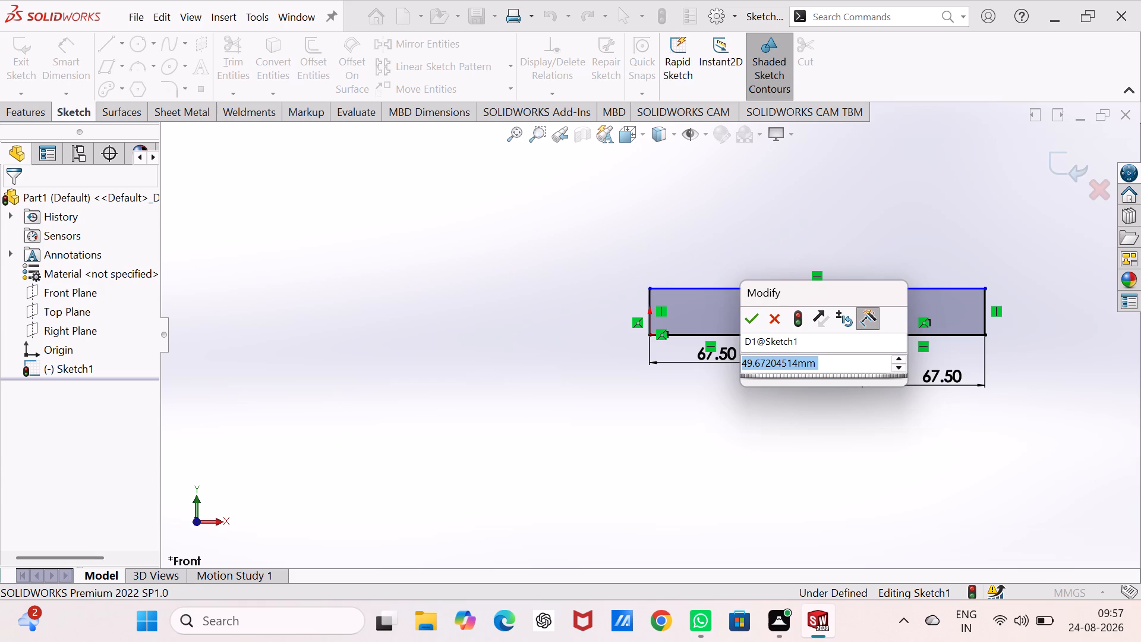
type("55")
key("Return")
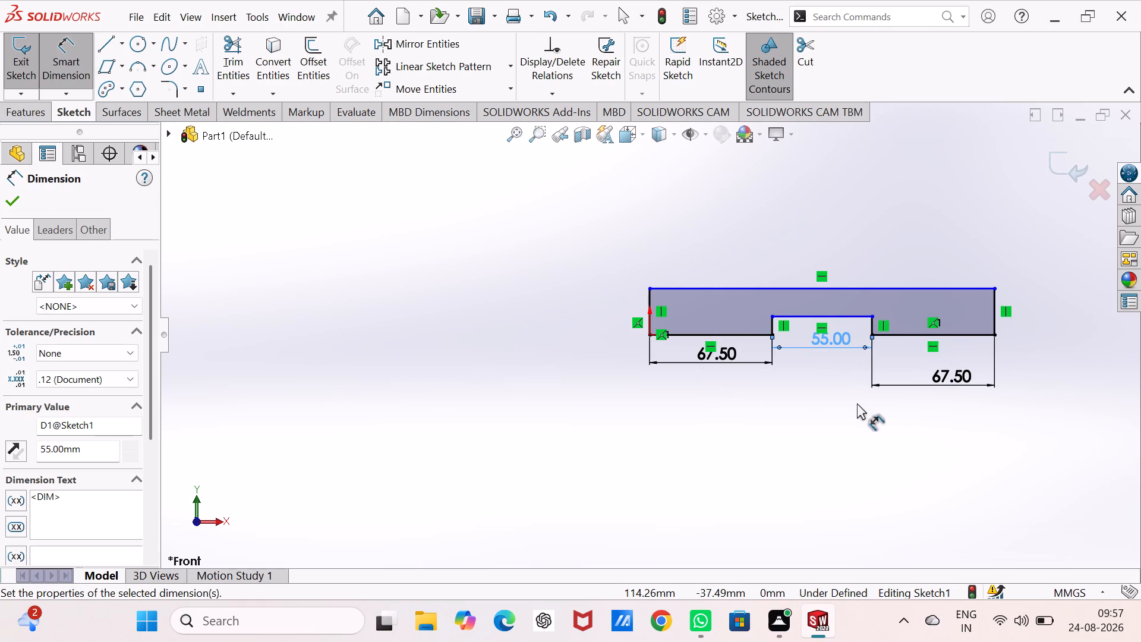
Set the length dimensions of both bottom edge segments beside the notch to 40 mm.
scroll(857, 403, "down", 3)
scroll(857, 403, "up", 2)
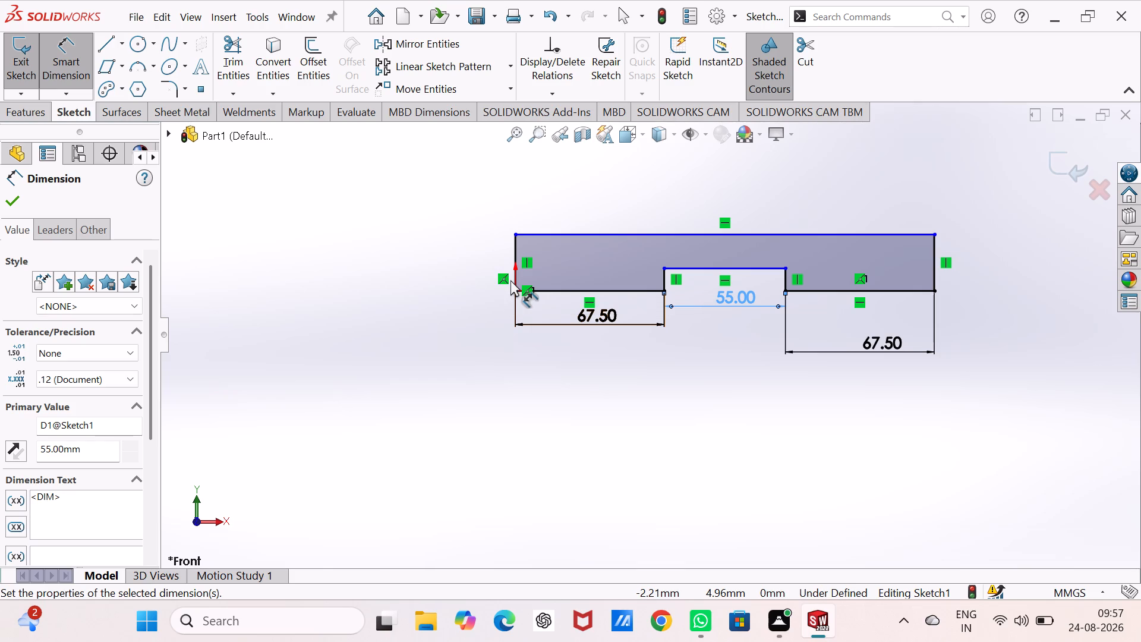
double_click(880, 341)
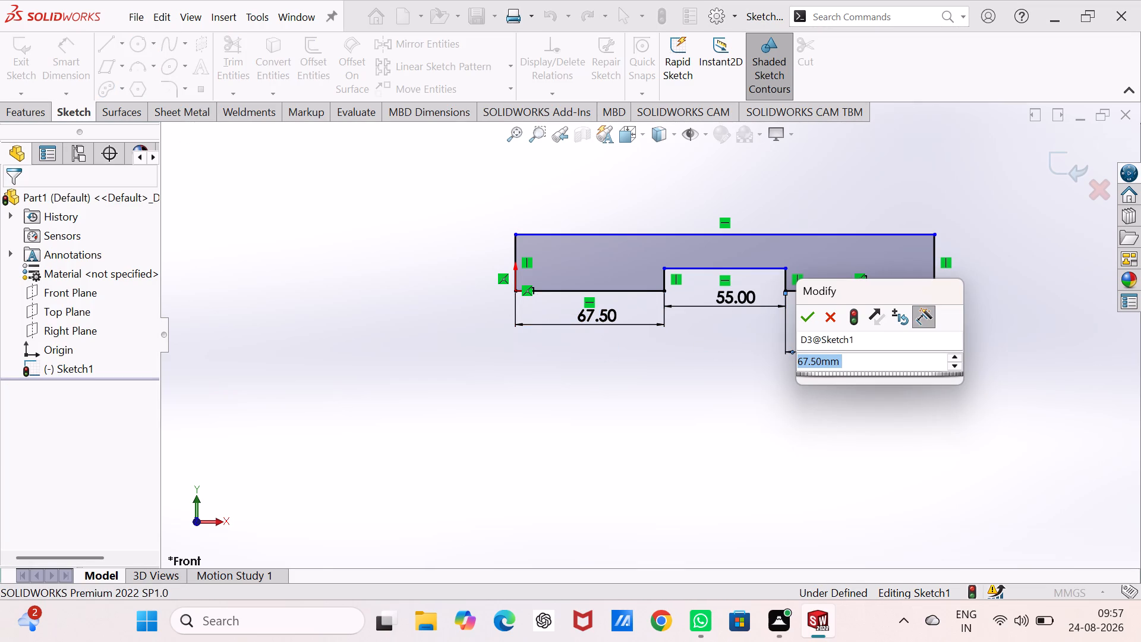
type("40")
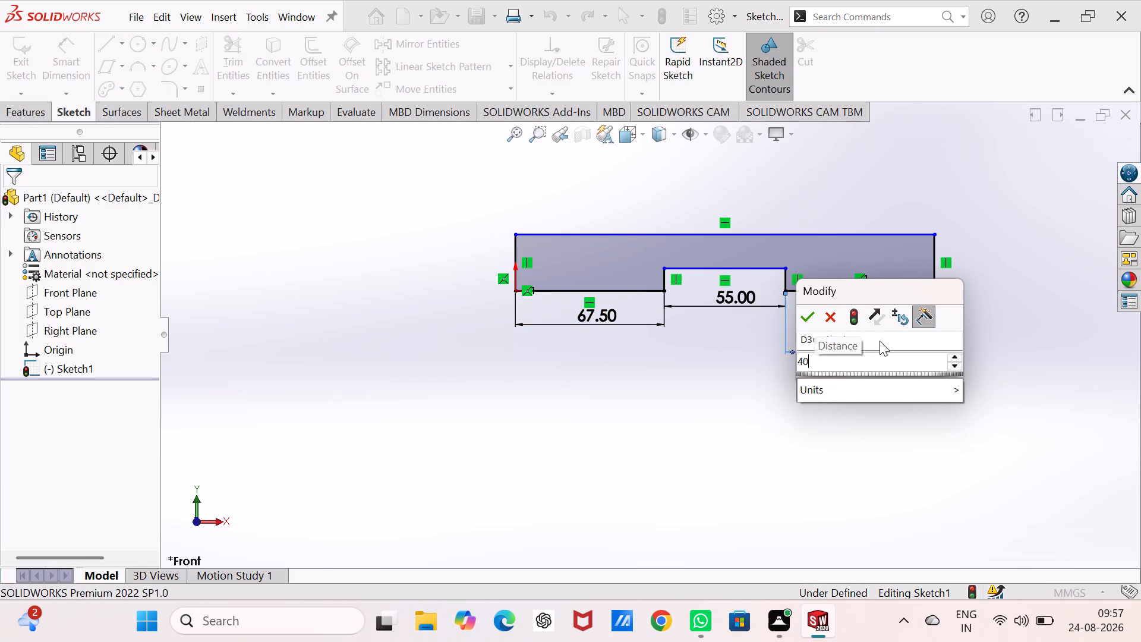
key("Return")
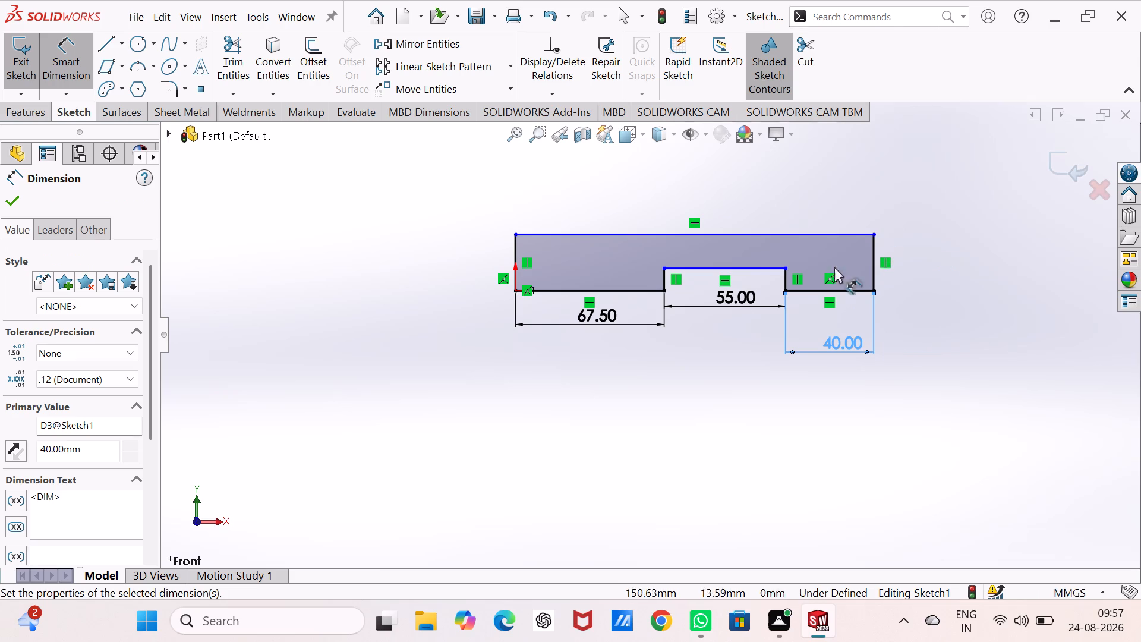
double_click(592, 310)
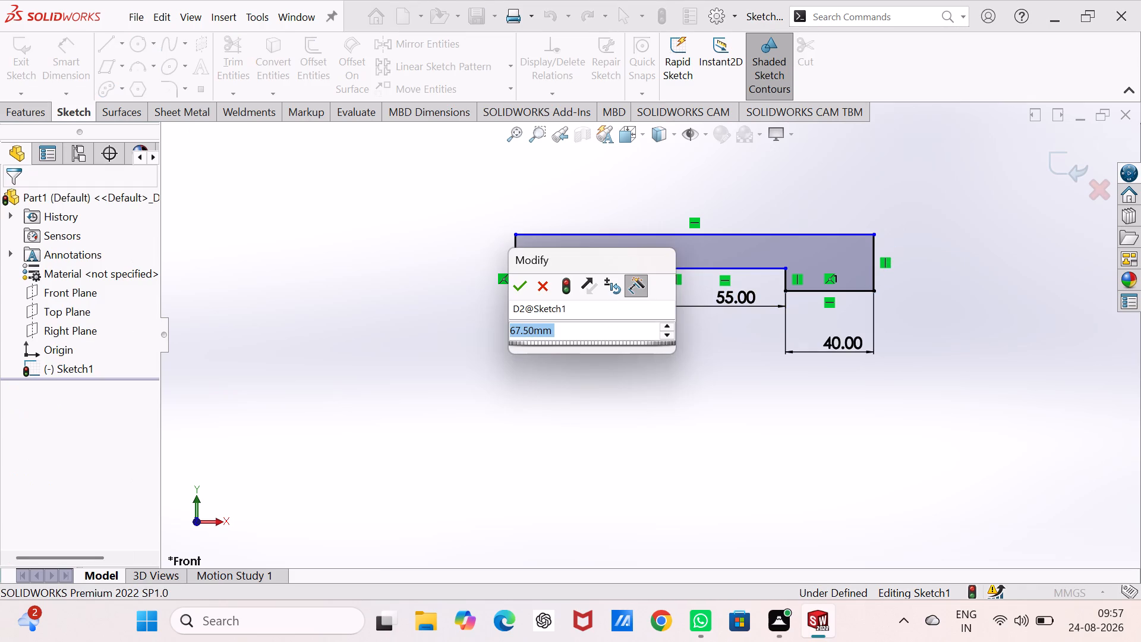
type("40")
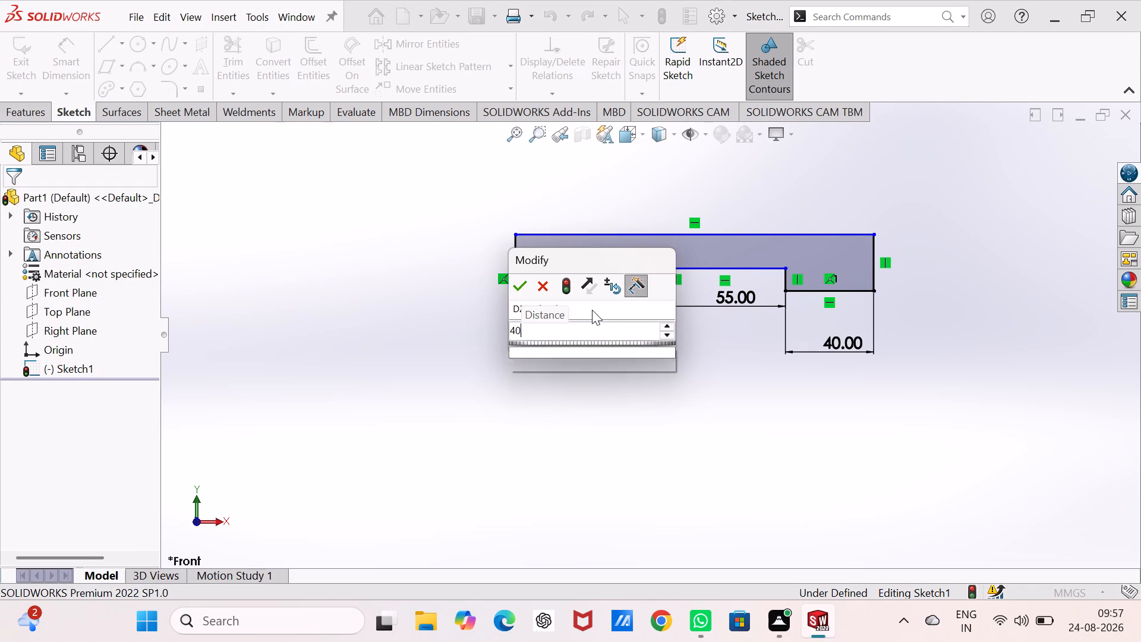
key("Return")
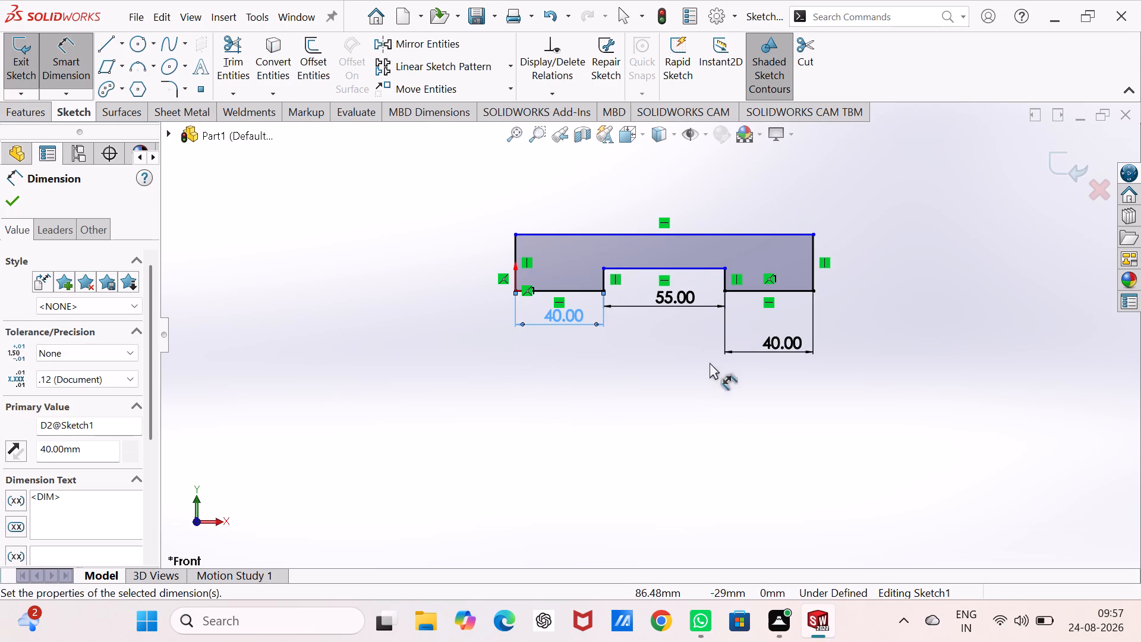
Try to dimension the profile's overall length from the origin to the far bottom corner, discarding the conflicting dimension.
scroll(795, 449, "down", 1)
scroll(795, 449, "up", 1)
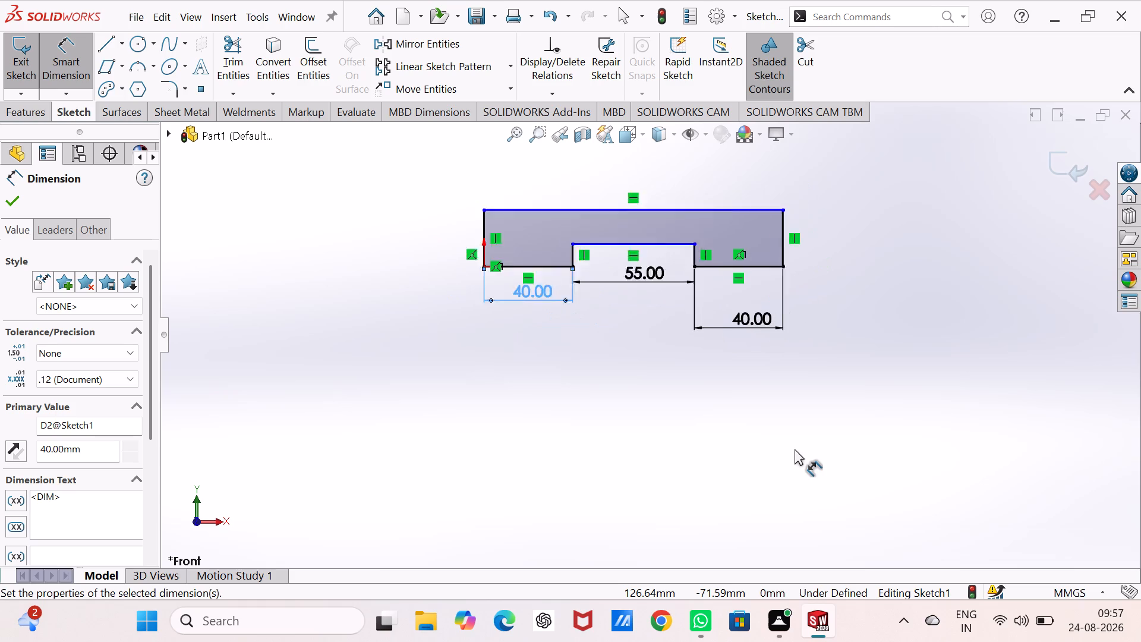
scroll(795, 449, "up", 1)
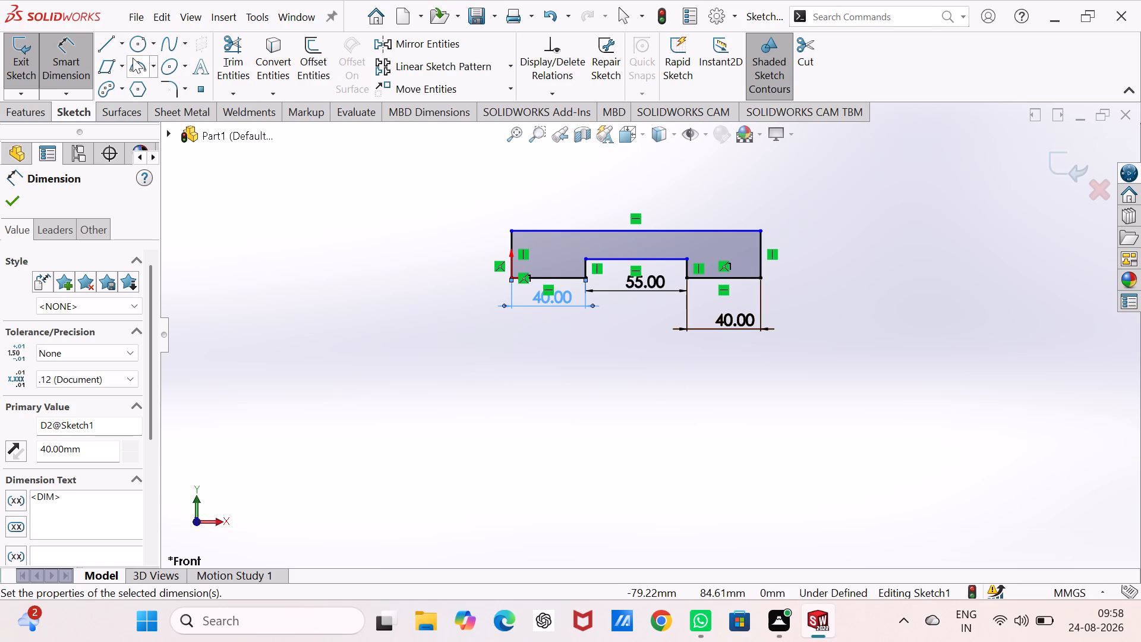
left_click(511, 278)
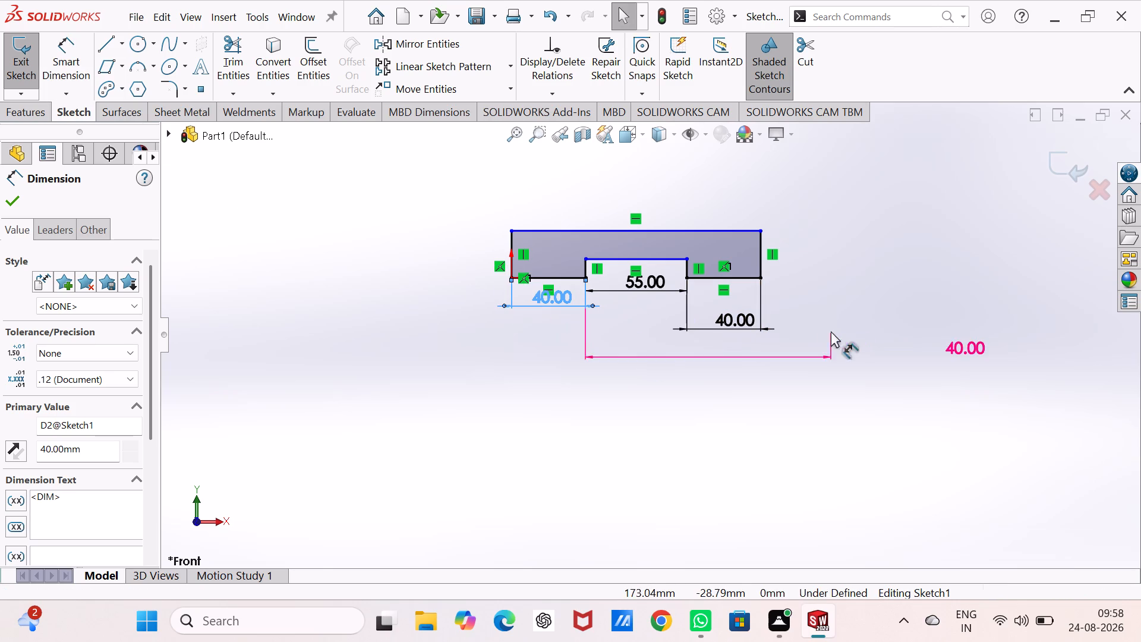
left_click(761, 279)
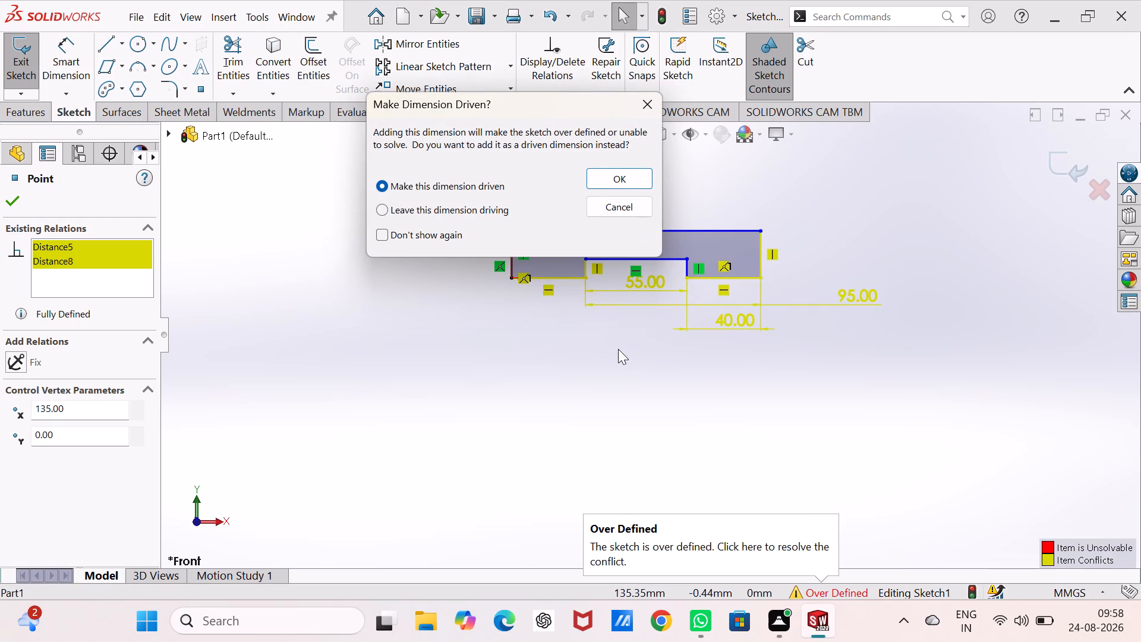
left_click(648, 103)
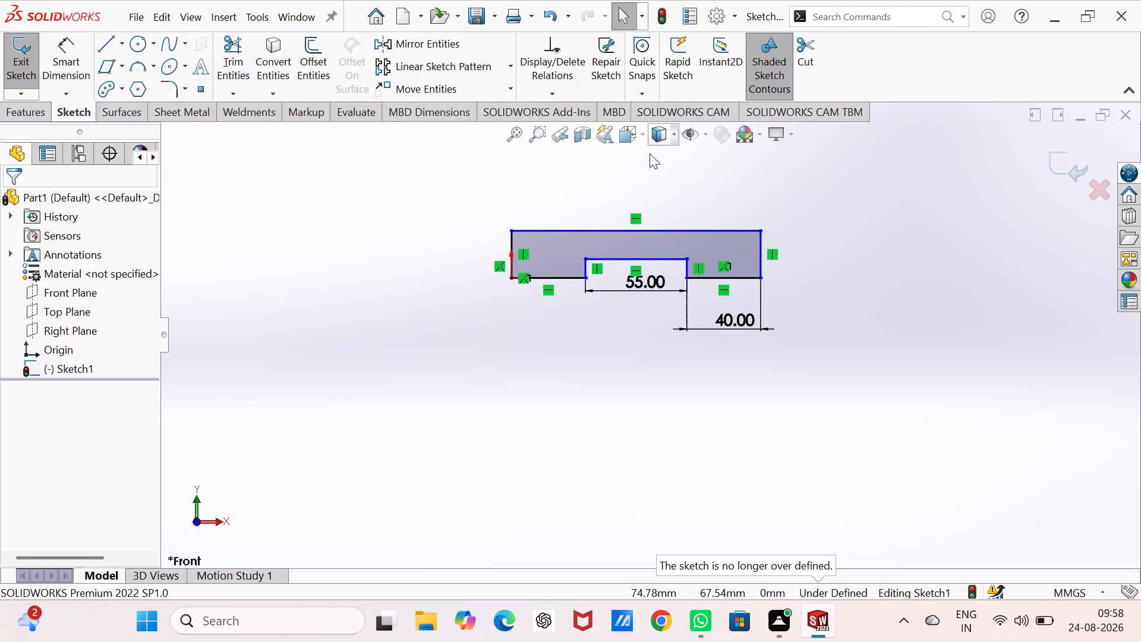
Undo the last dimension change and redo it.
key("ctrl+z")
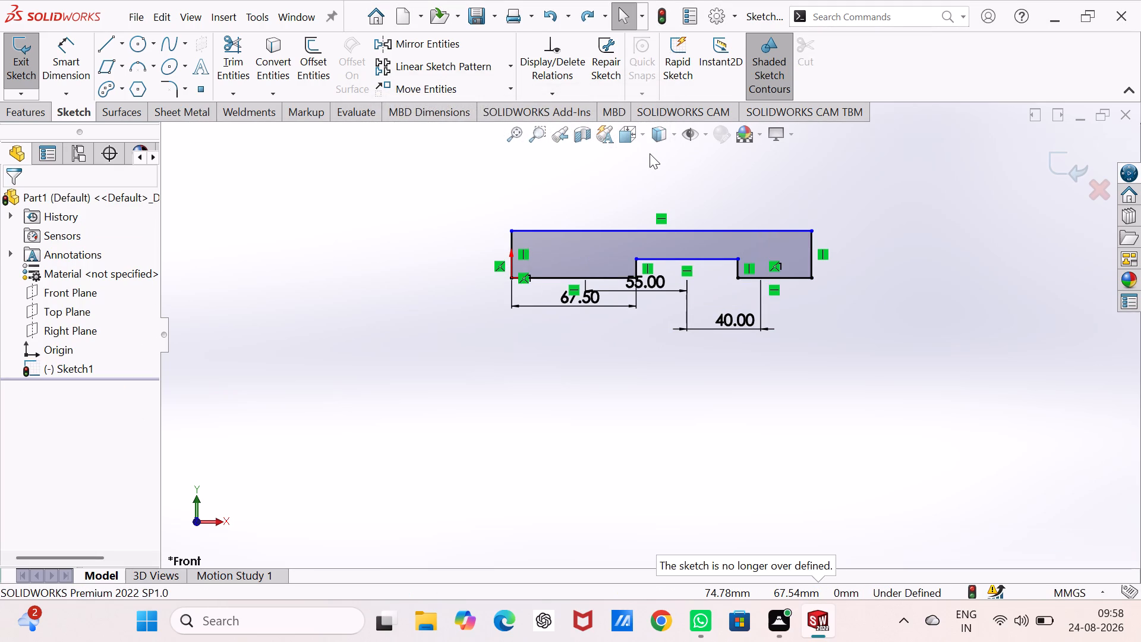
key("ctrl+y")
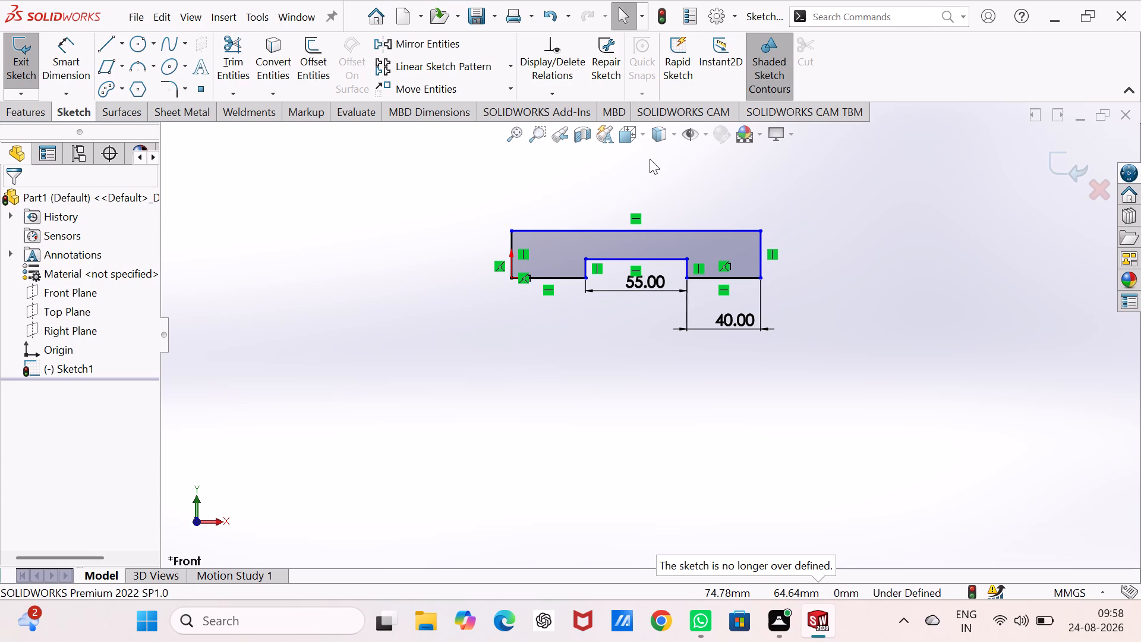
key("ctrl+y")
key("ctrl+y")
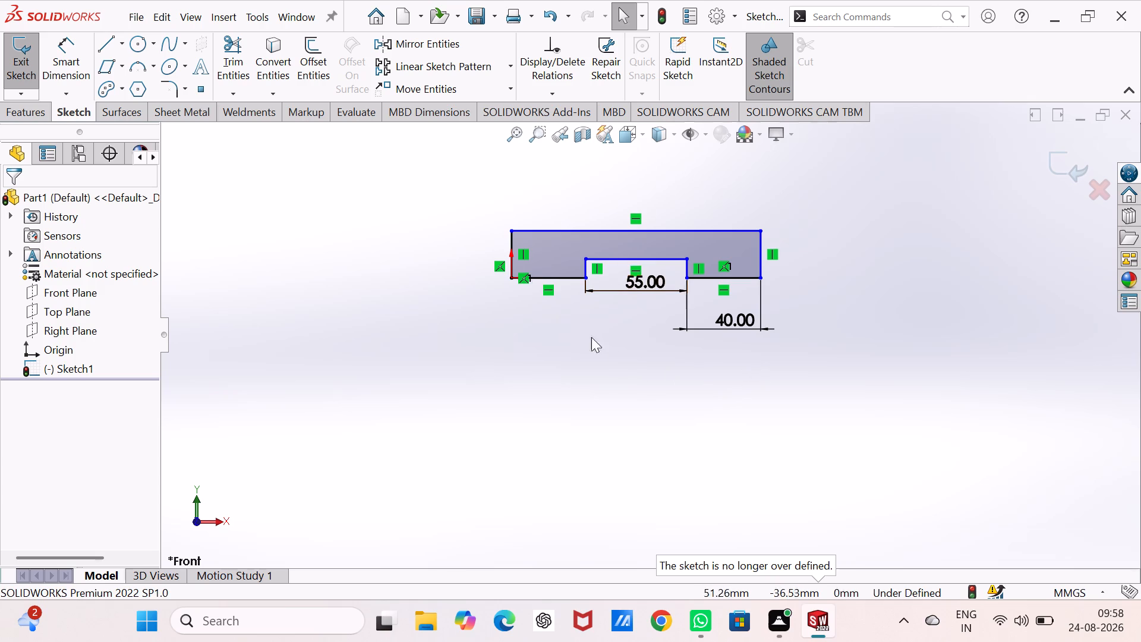
Delete the 40 mm dimension of the bottom edge segment on the far side of the notch.
left_click(718, 328)
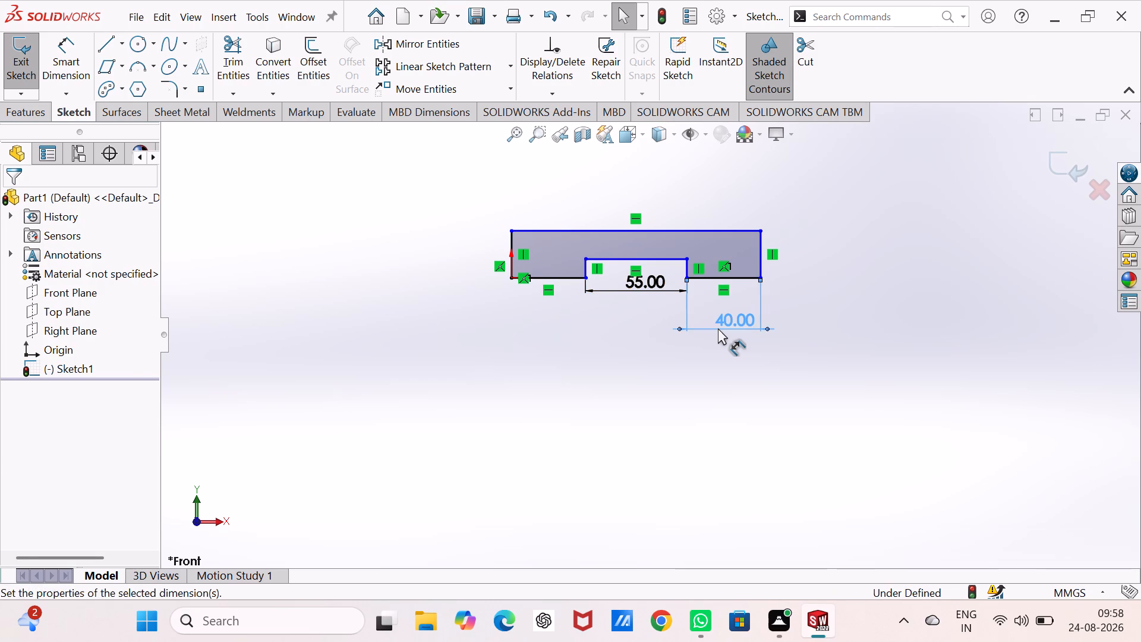
key("Delete")
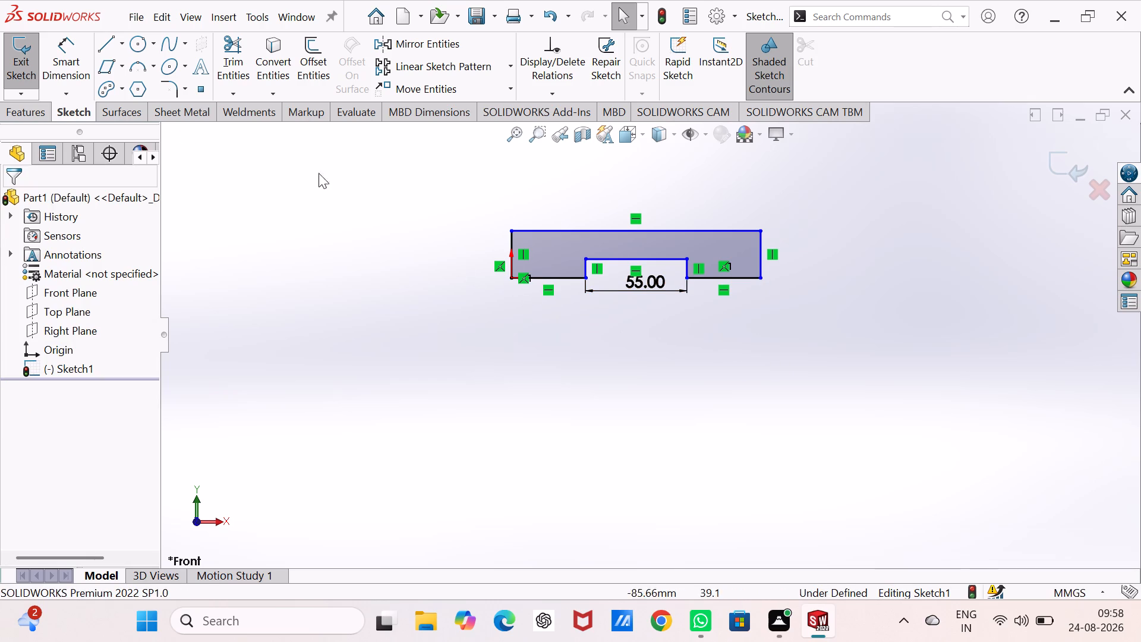
Dimension the profile's overall length from the origin to the far bottom corner as 135 mm.
left_click(66, 58)
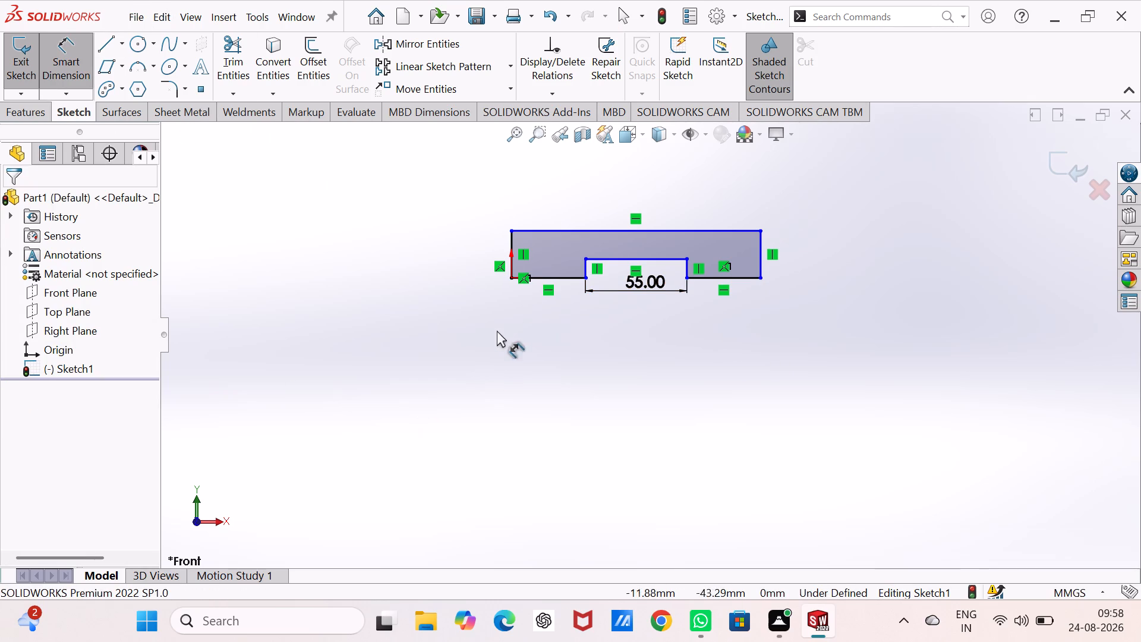
left_click(509, 280)
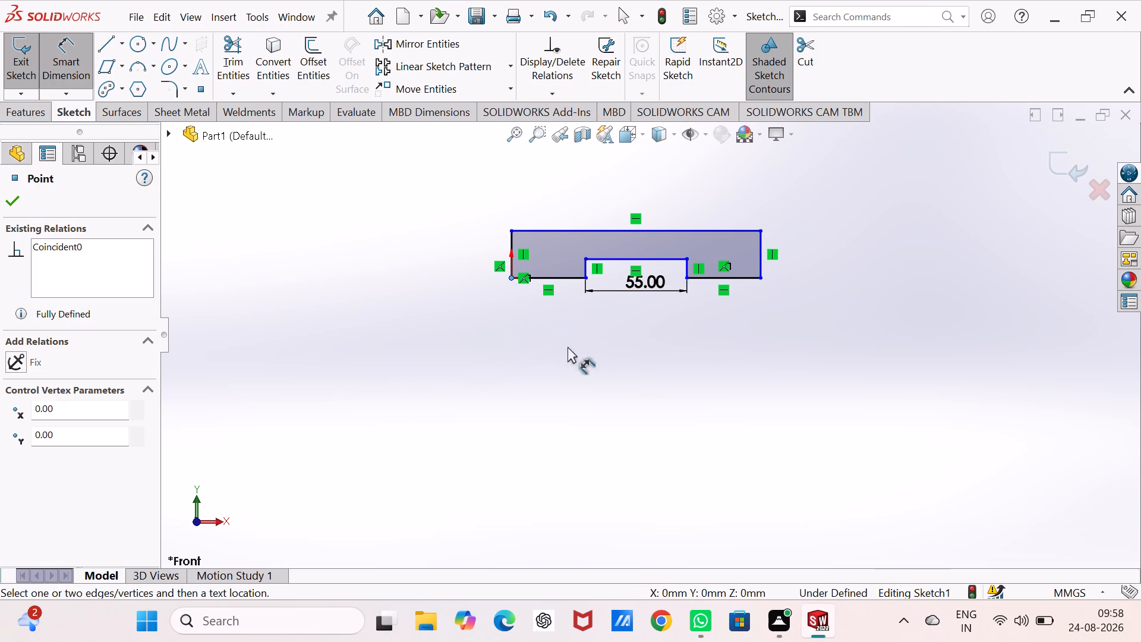
left_click(761, 279)
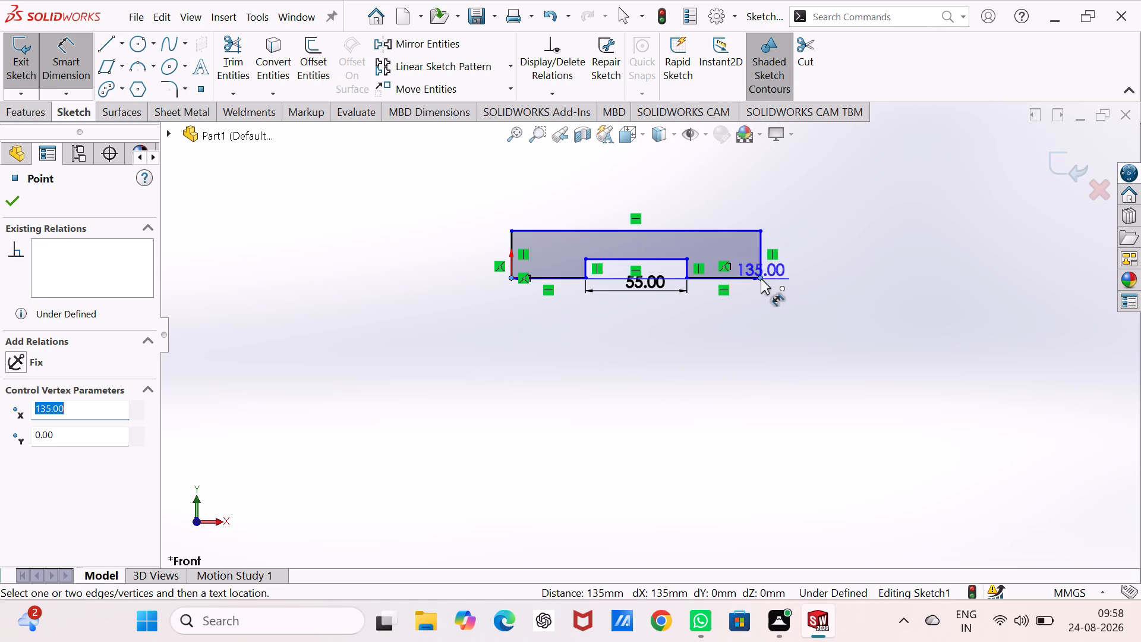
left_click(642, 319)
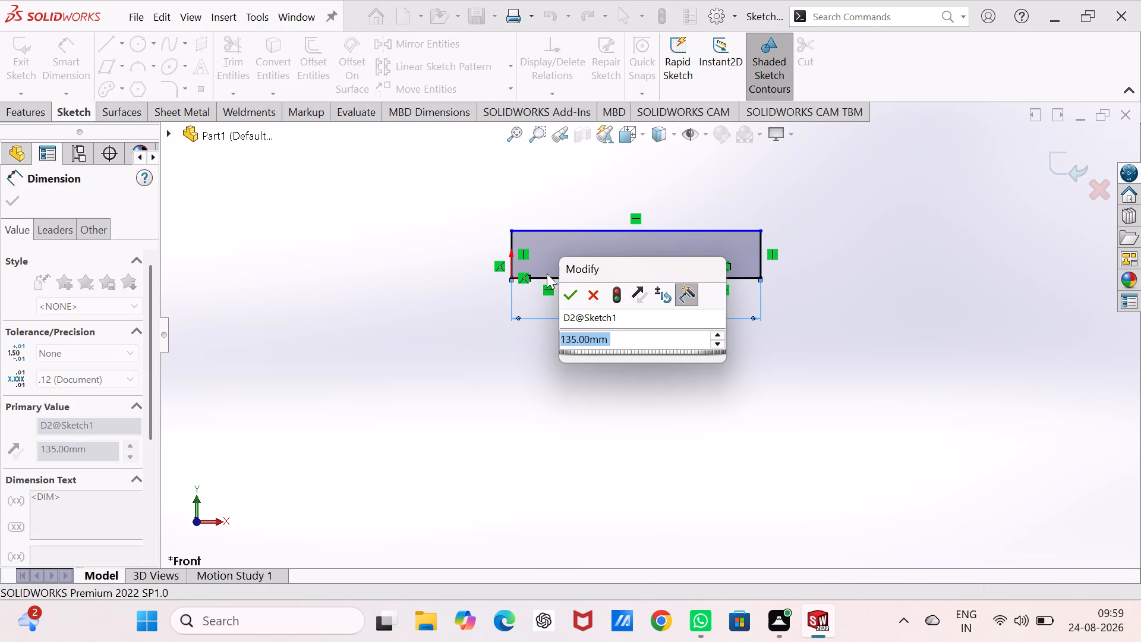
left_click(563, 299)
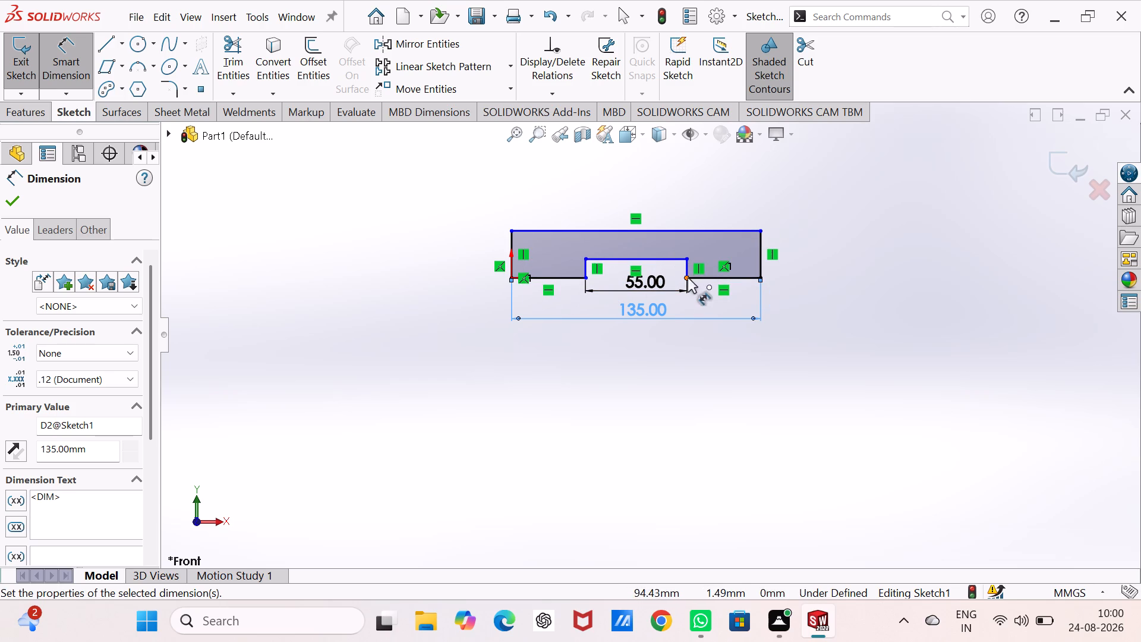
Delete the horizontal top edge line of the notched profile.
left_click(689, 227)
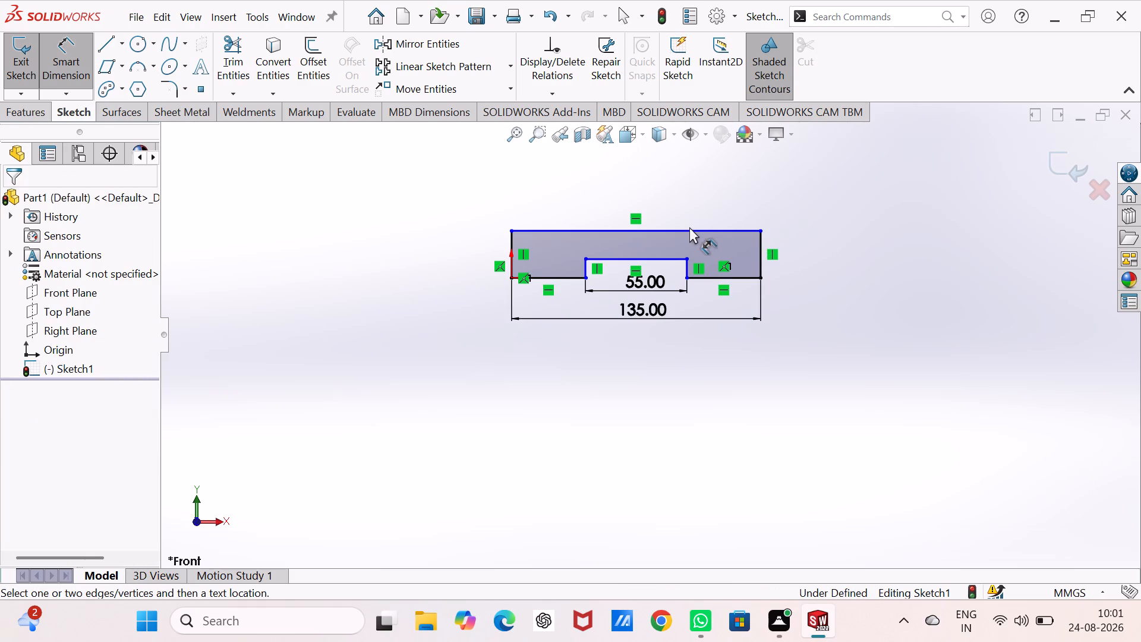
left_click(691, 401)
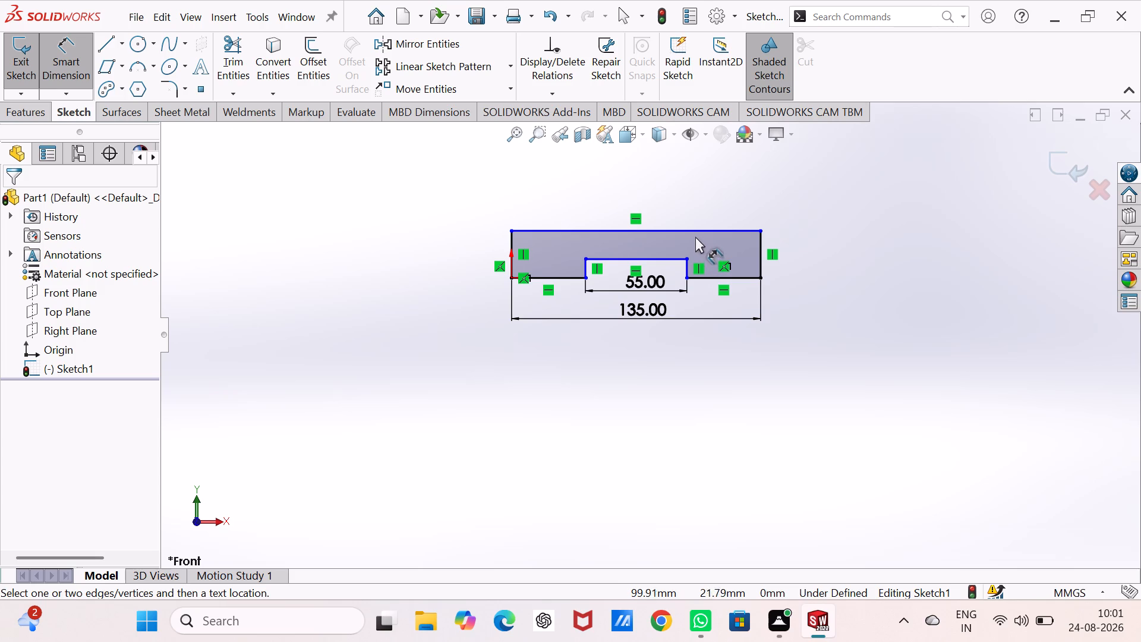
left_click(694, 231)
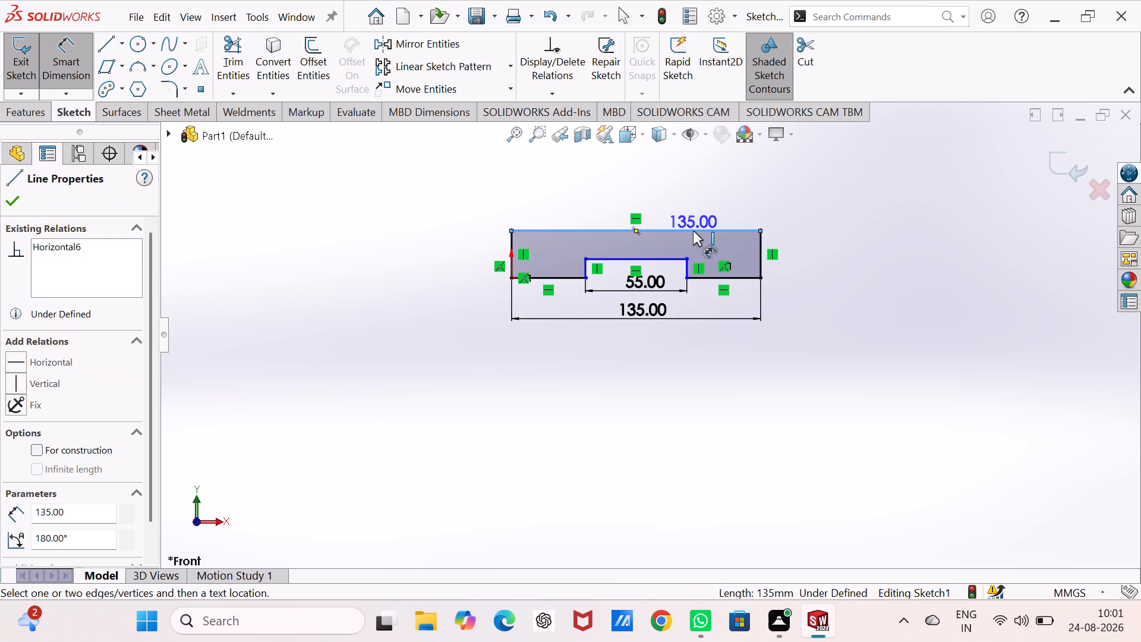
key("Delete")
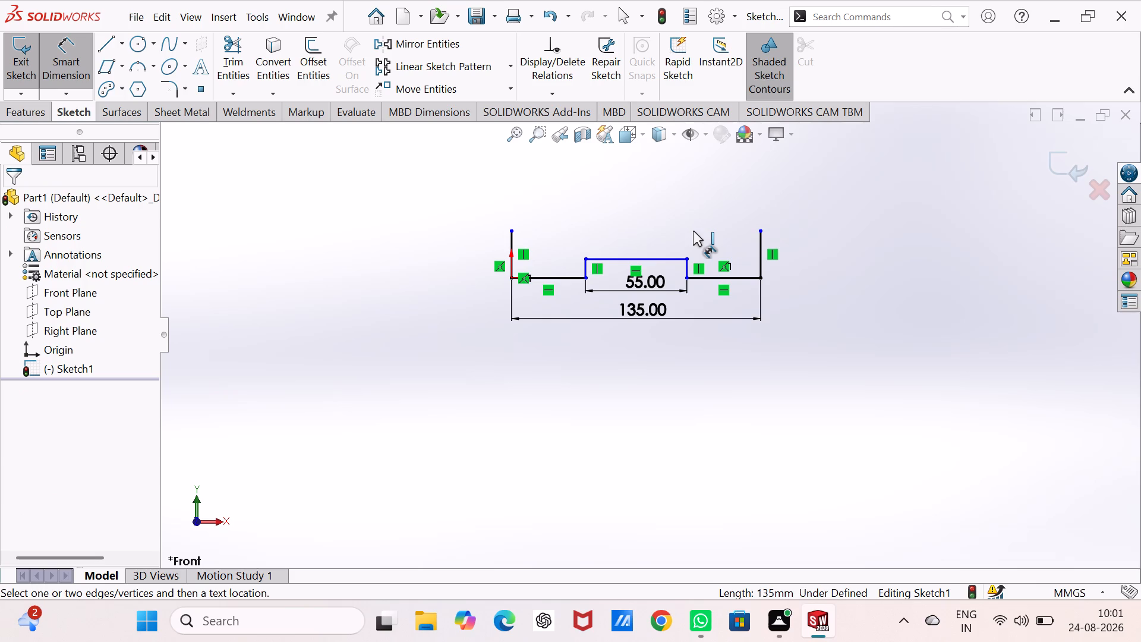
right_click(693, 231)
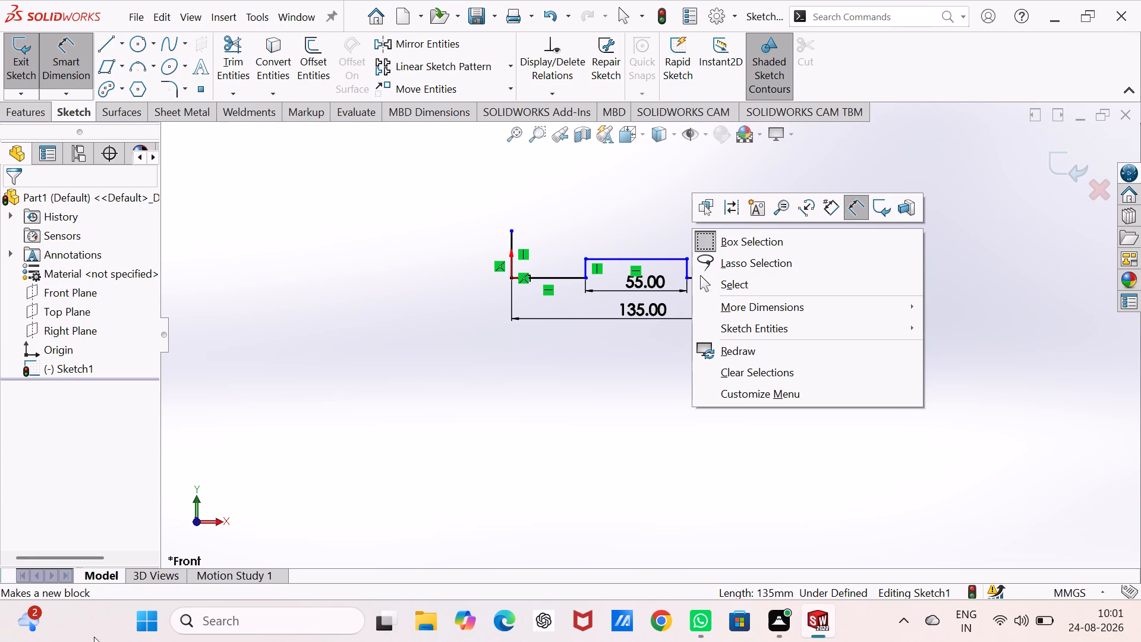
Close the profile's open top with connected lines forming a raised central section stepped up about 12.6 mm between two lower shoulders.
left_click(313, 464)
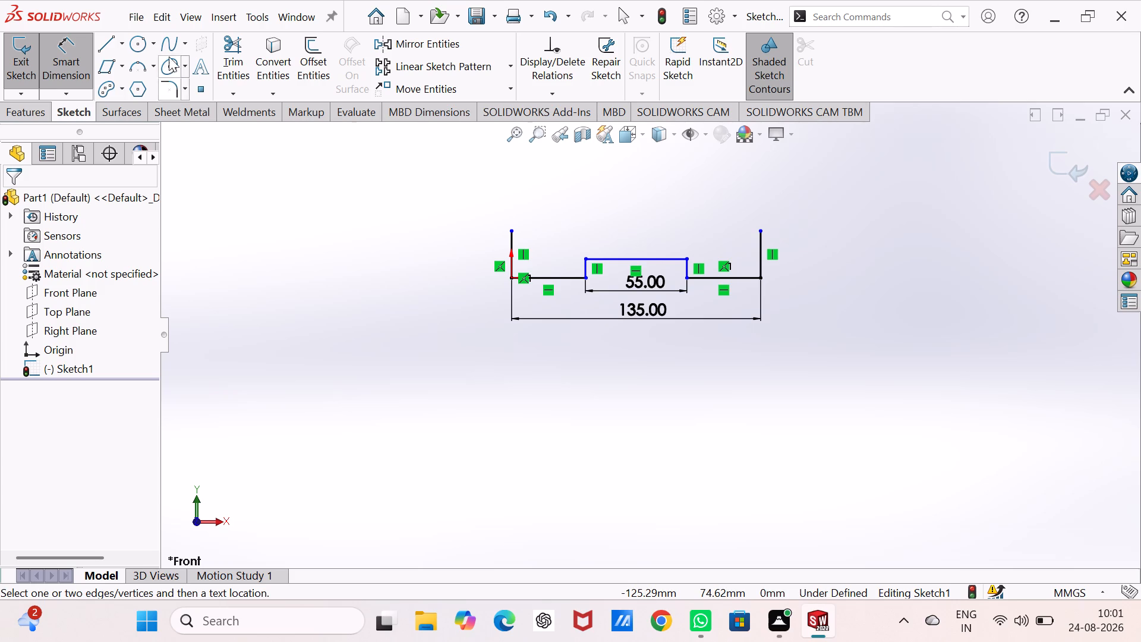
left_click(106, 51)
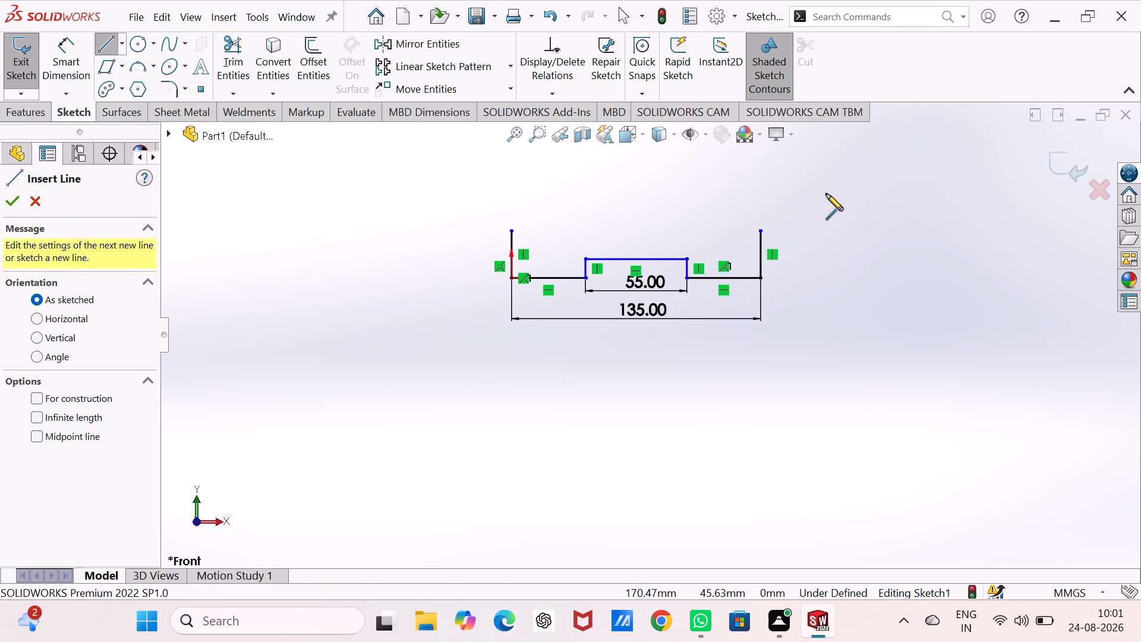
left_click(759, 231)
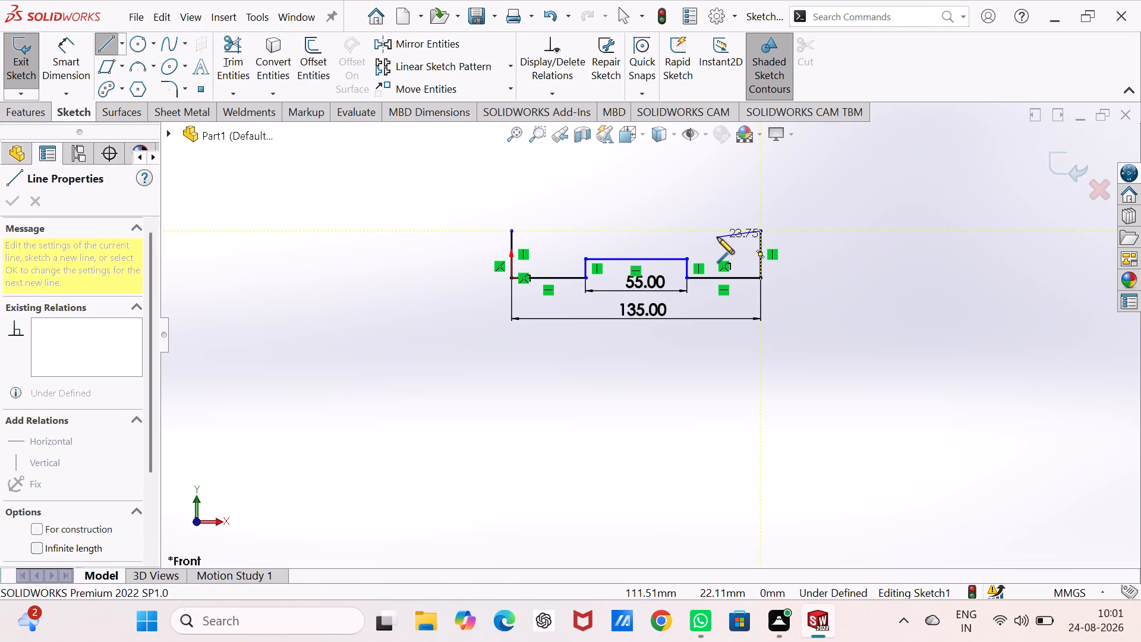
left_click(713, 229)
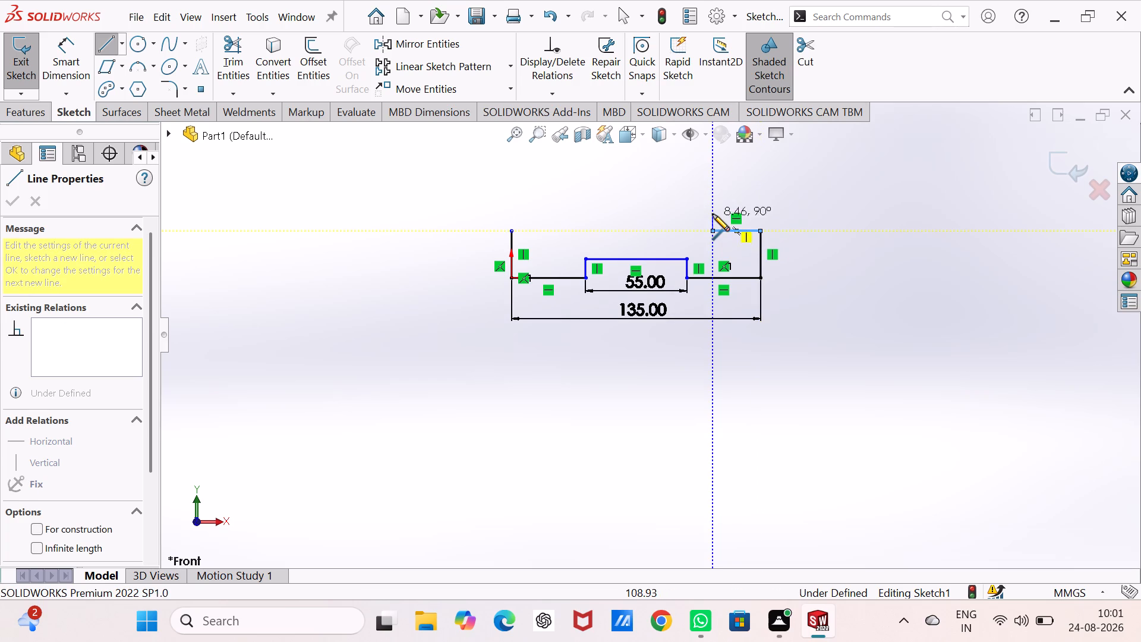
left_click(711, 207)
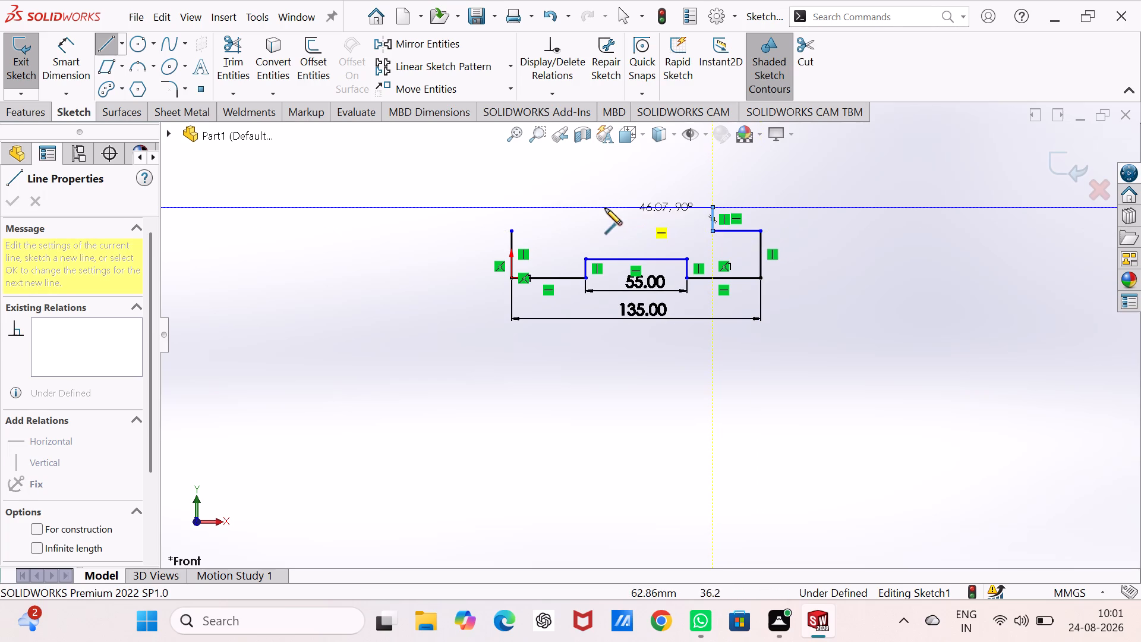
left_click(575, 208)
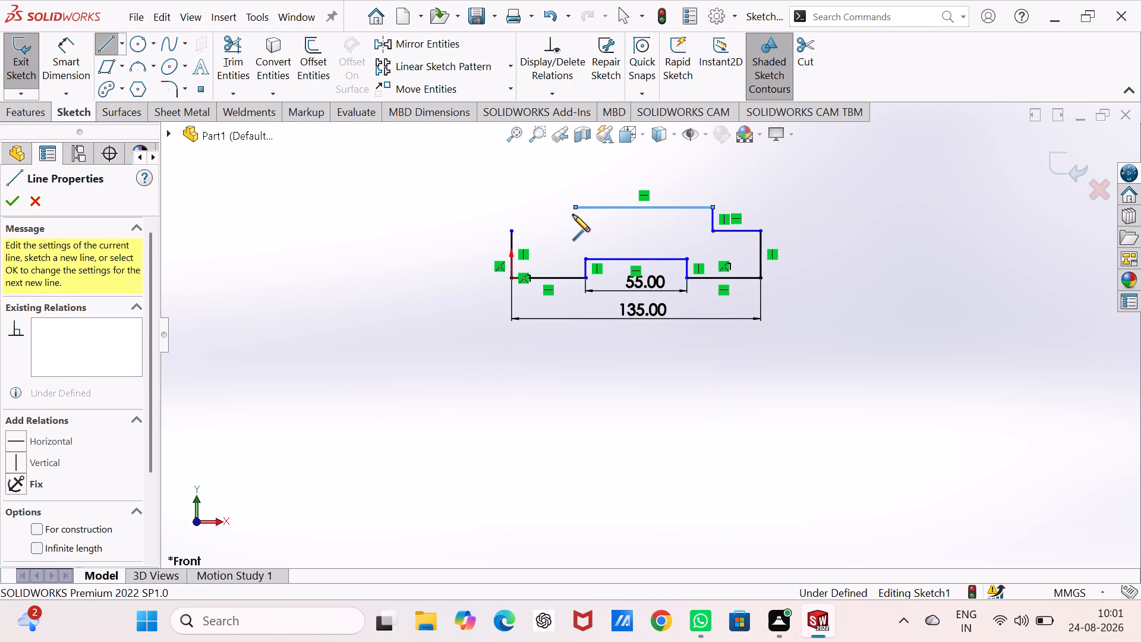
left_click(575, 231)
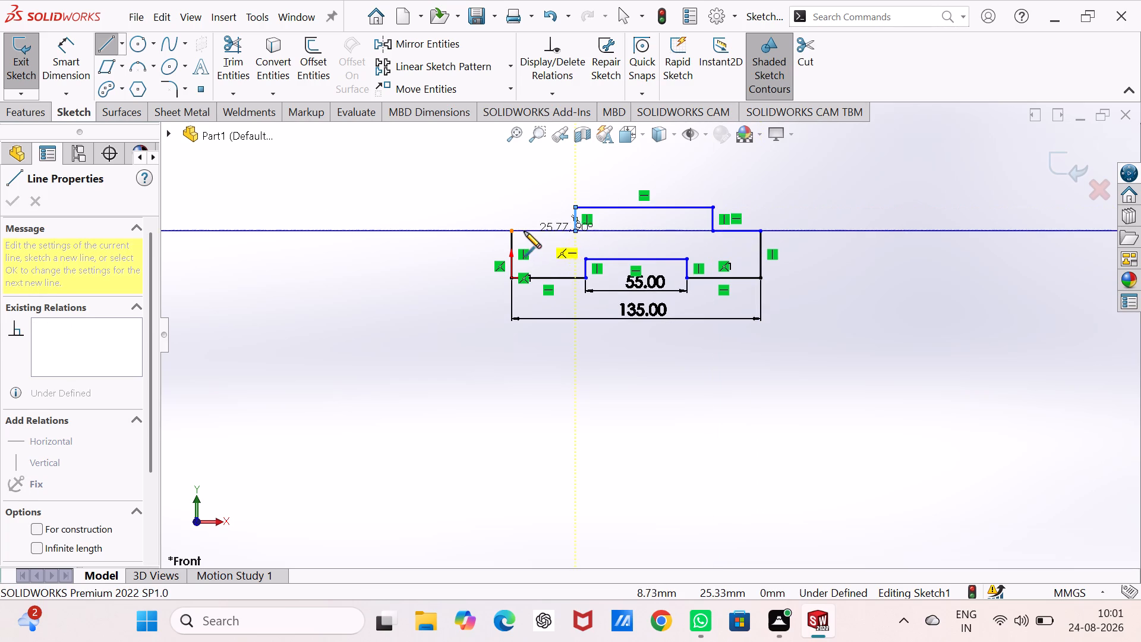
left_click(509, 231)
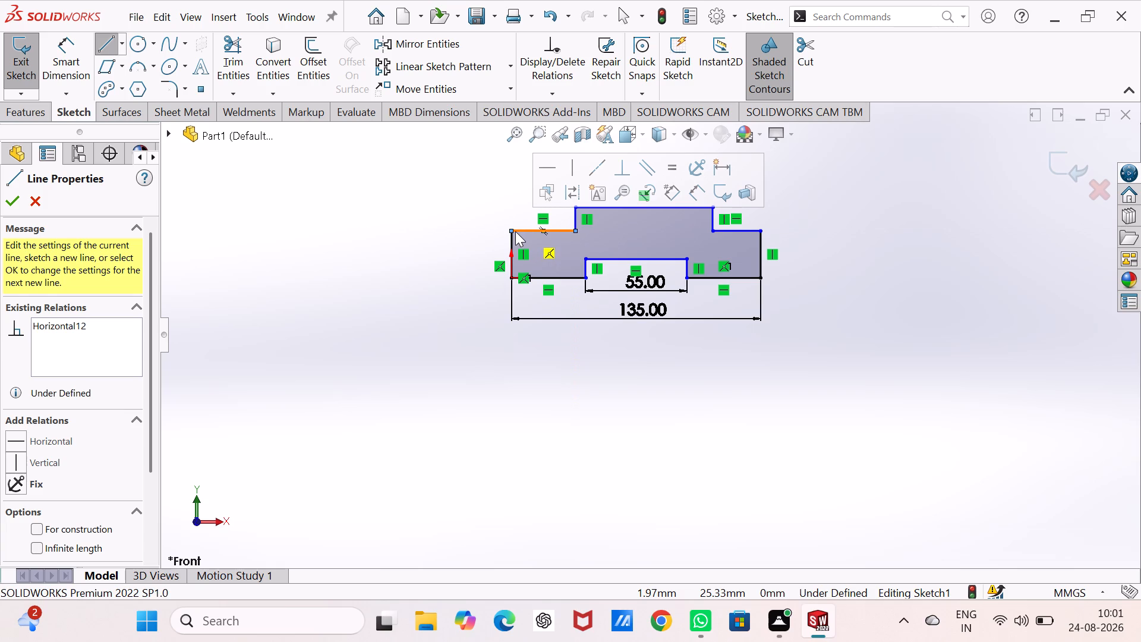
key("Escape")
key("Escape")
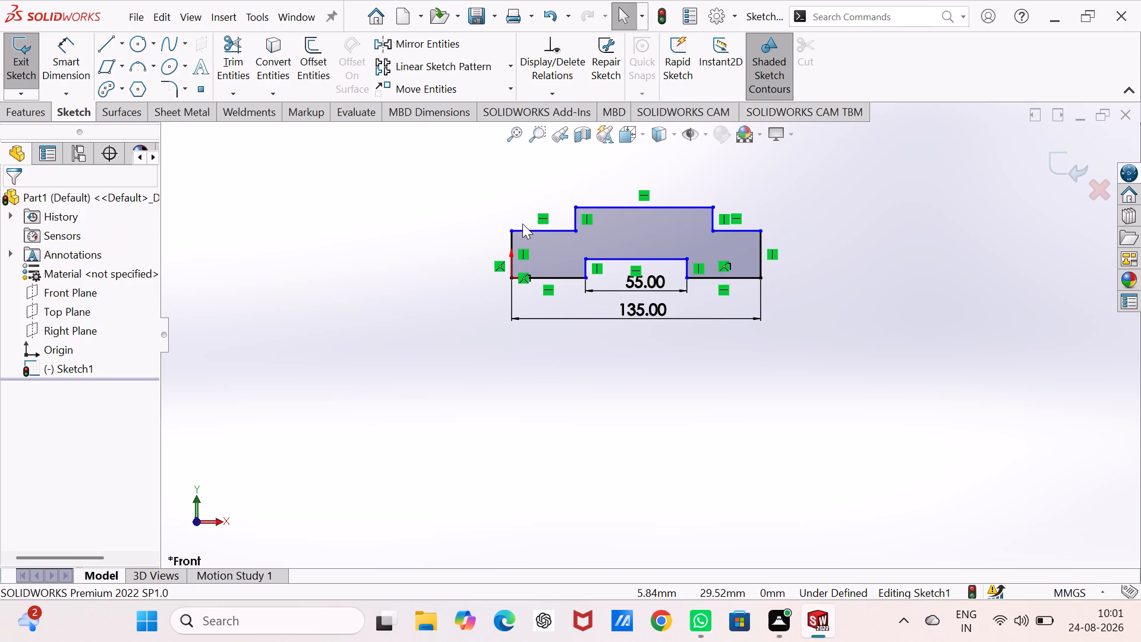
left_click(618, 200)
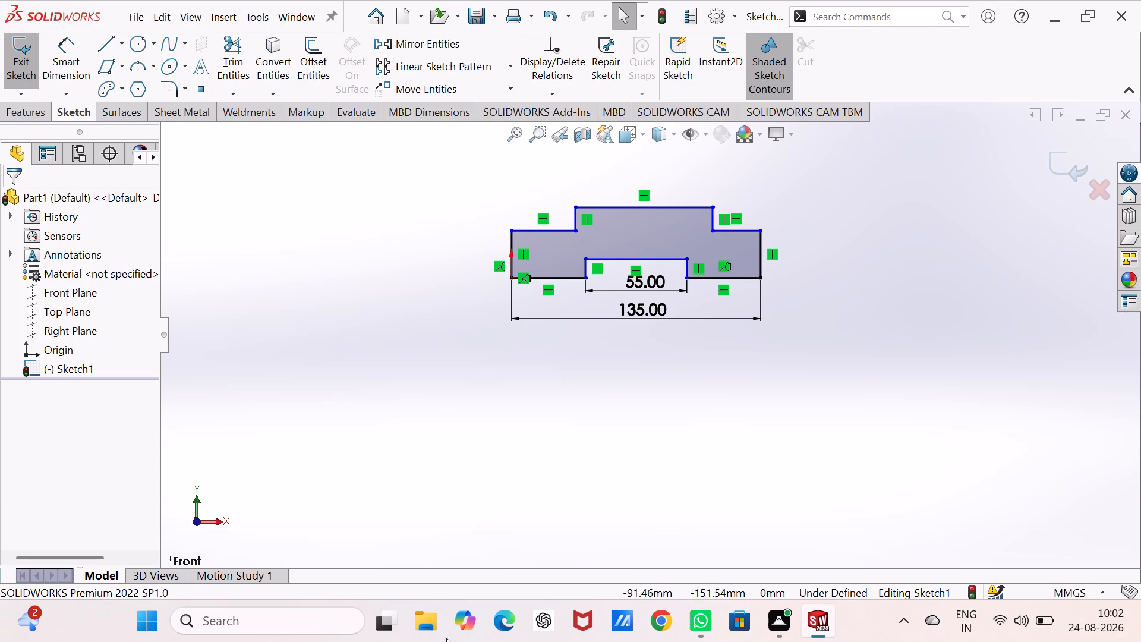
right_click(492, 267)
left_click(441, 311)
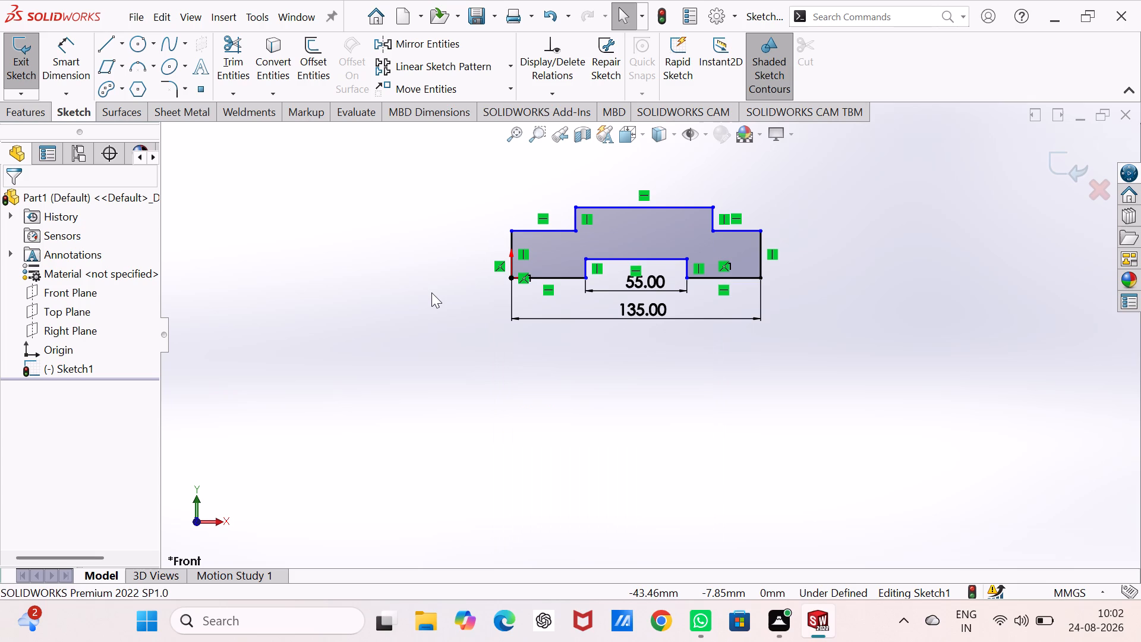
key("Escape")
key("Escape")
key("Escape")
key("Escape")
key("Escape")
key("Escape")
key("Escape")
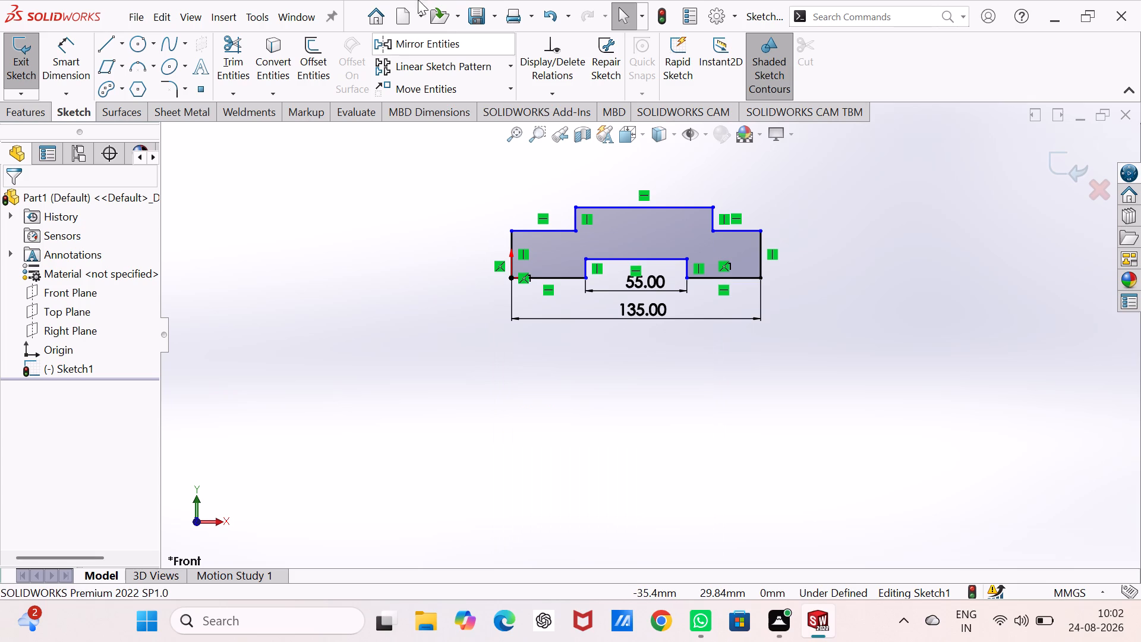
Delete the profile corner's coincident relation to the origin and the relation linking the two bottom edge segments.
right_click(496, 263)
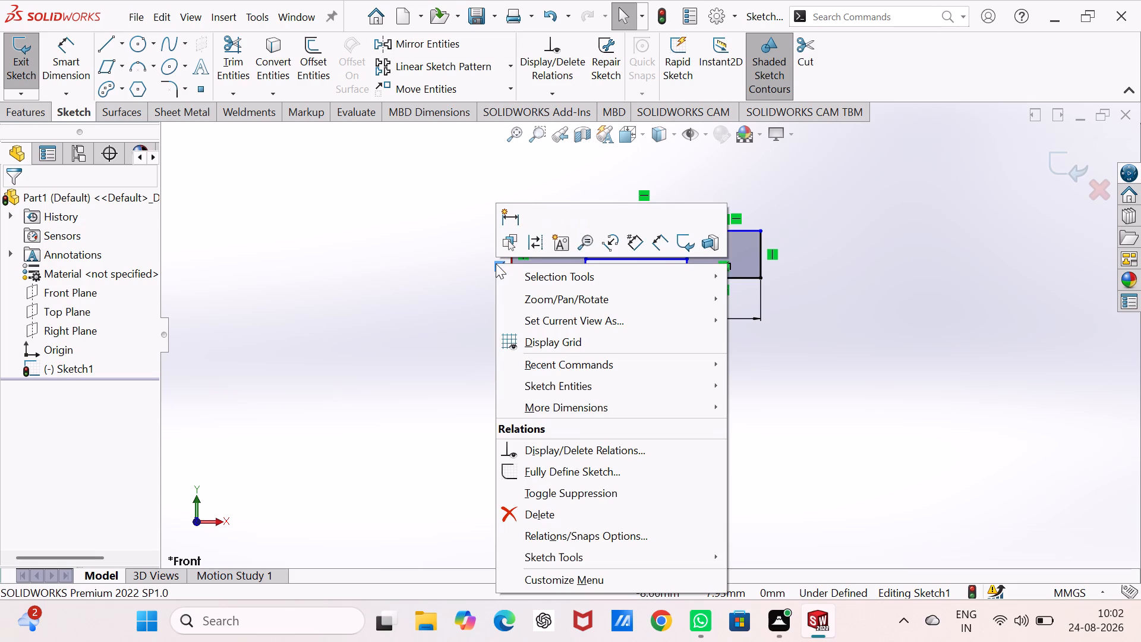
left_click(529, 518)
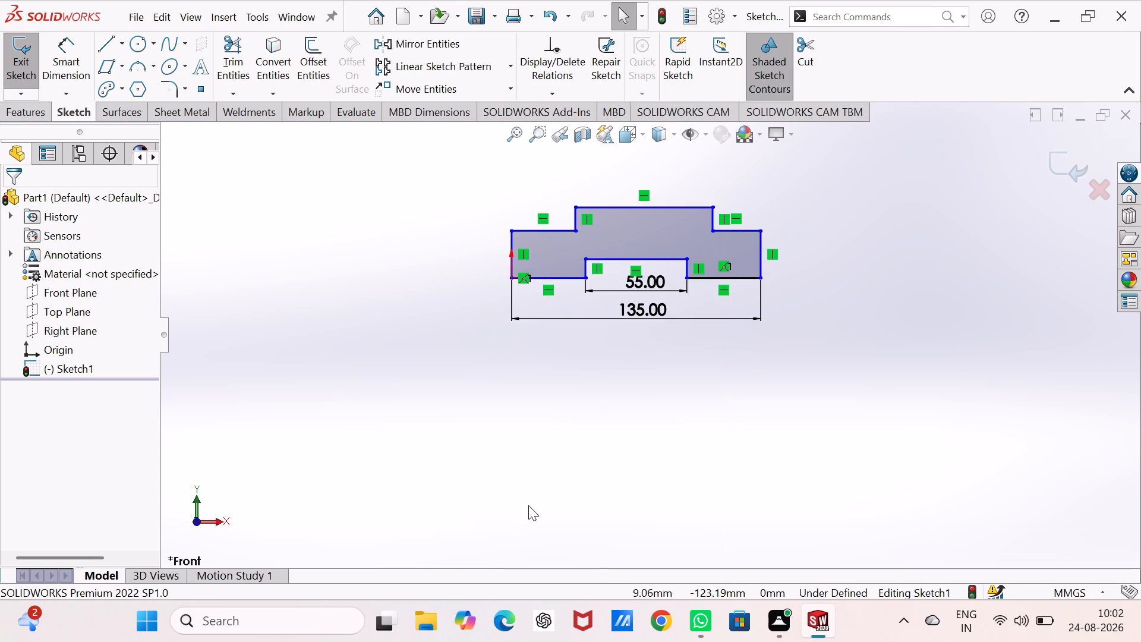
right_click(524, 279)
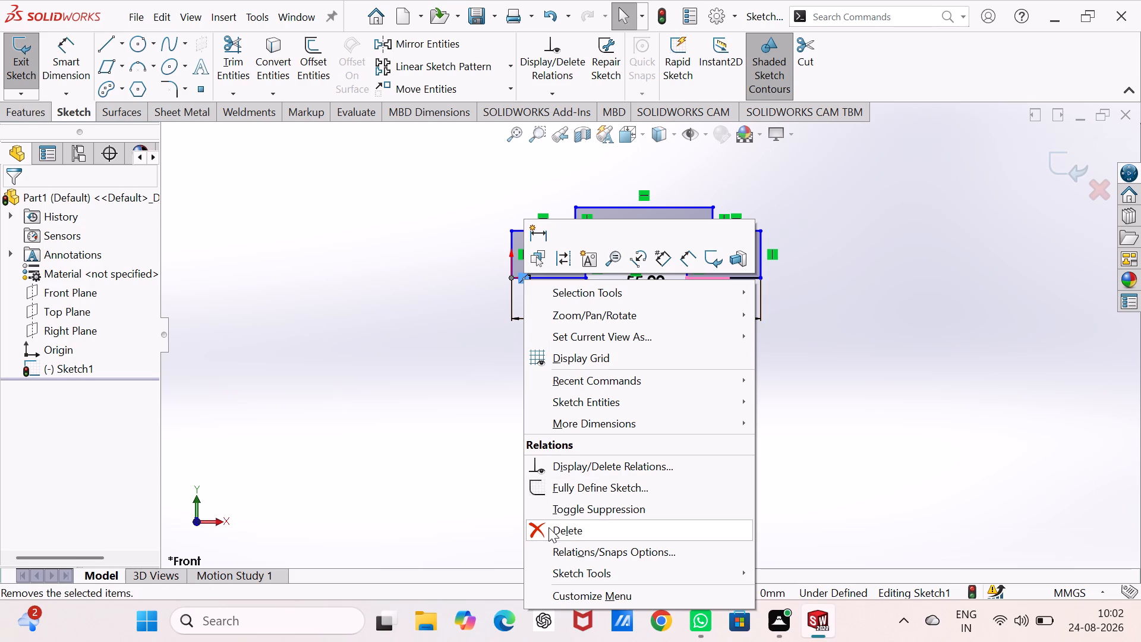
left_click(549, 527)
left_click(468, 433)
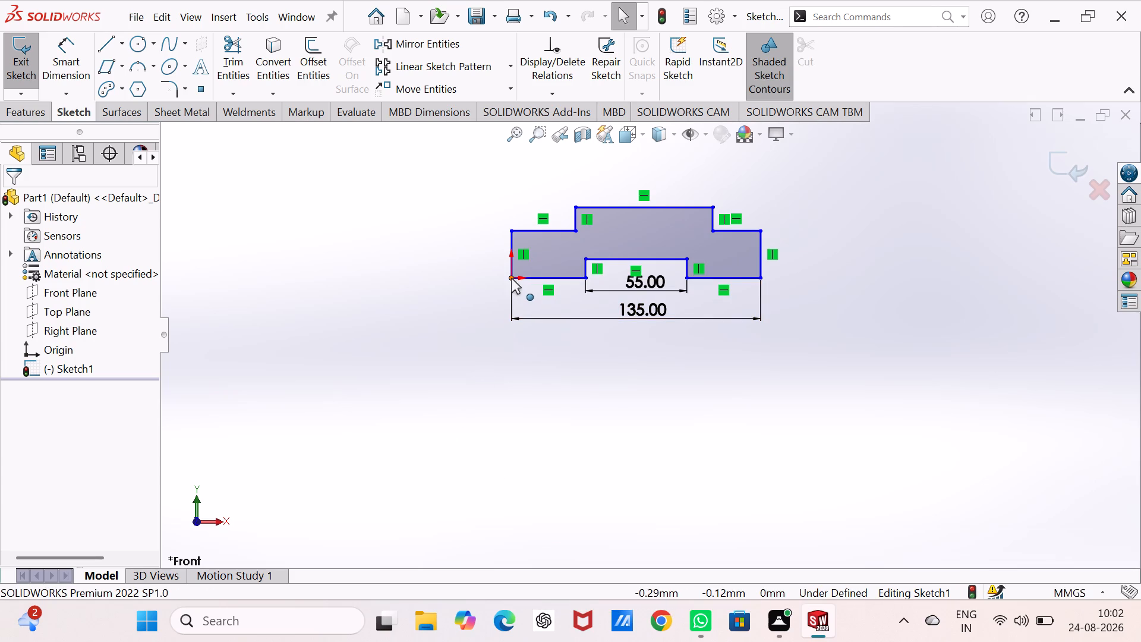
Shift the profile's outer edges, the 55 mm notch and the raised section's sides so the stepped outline roughly straddles the origin.
left_click_drag(511, 278, 452, 282)
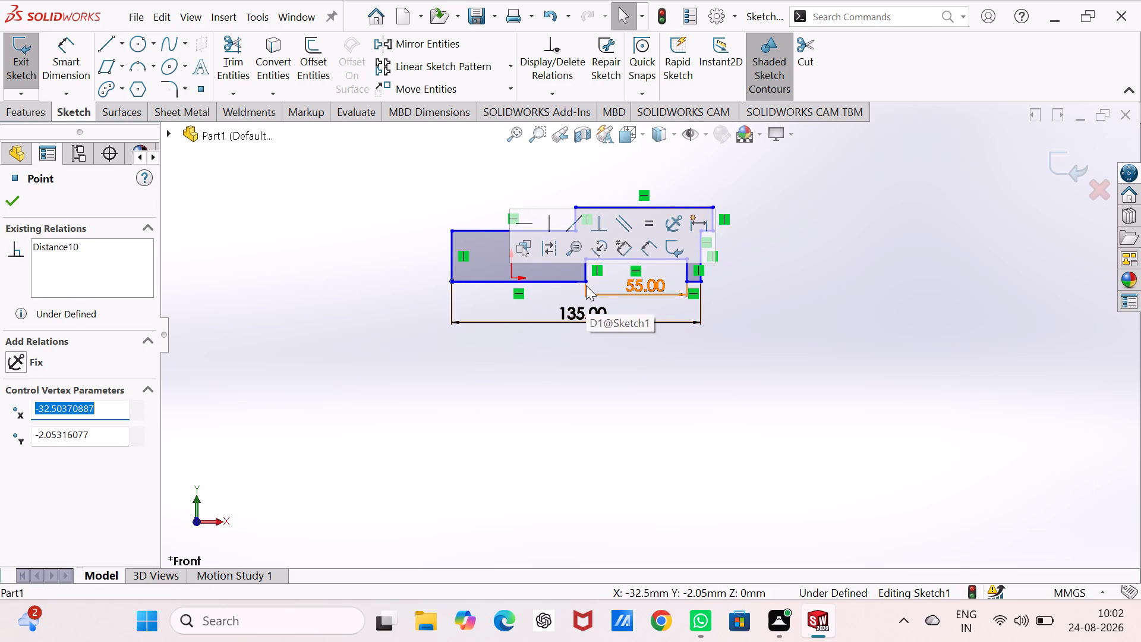
left_click_drag(585, 285, 524, 288)
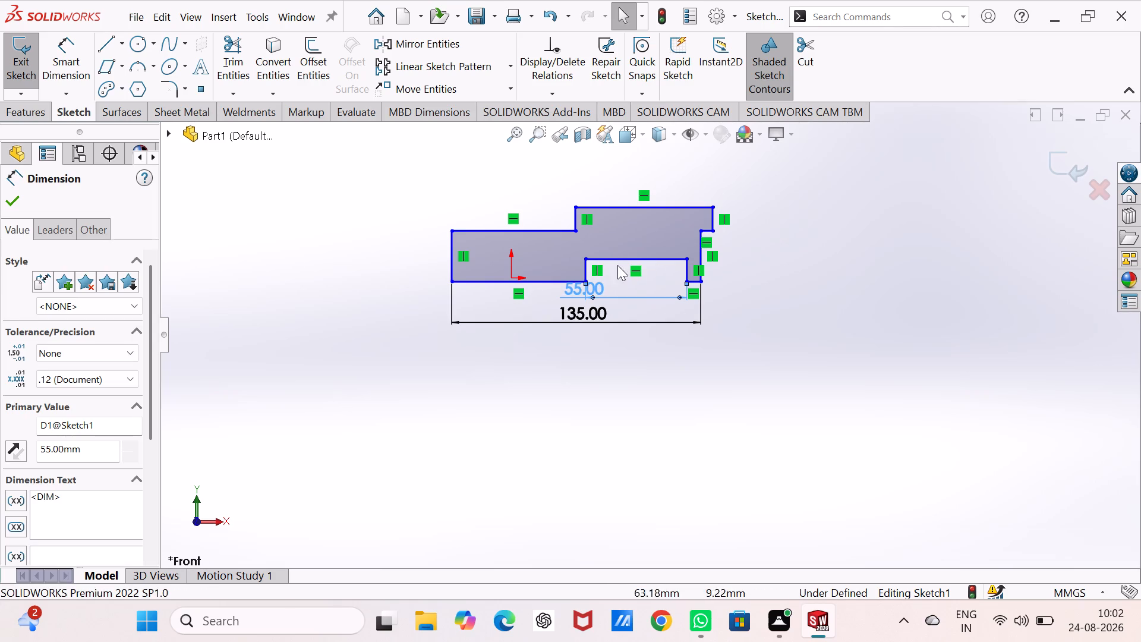
left_click_drag(585, 263, 494, 262)
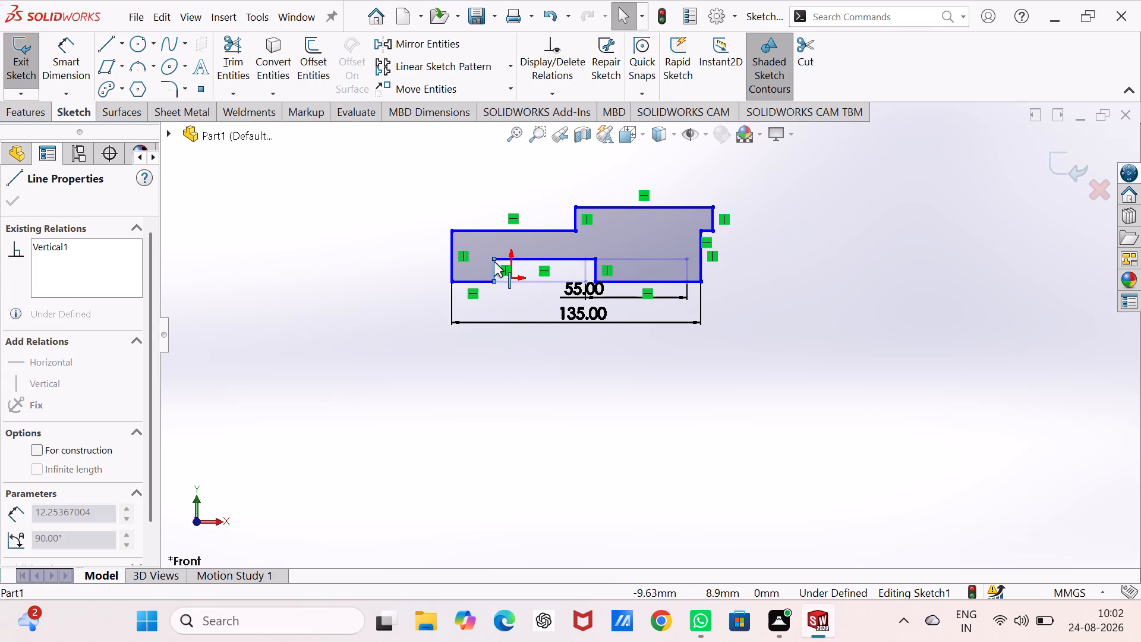
left_click_drag(494, 262, 475, 257)
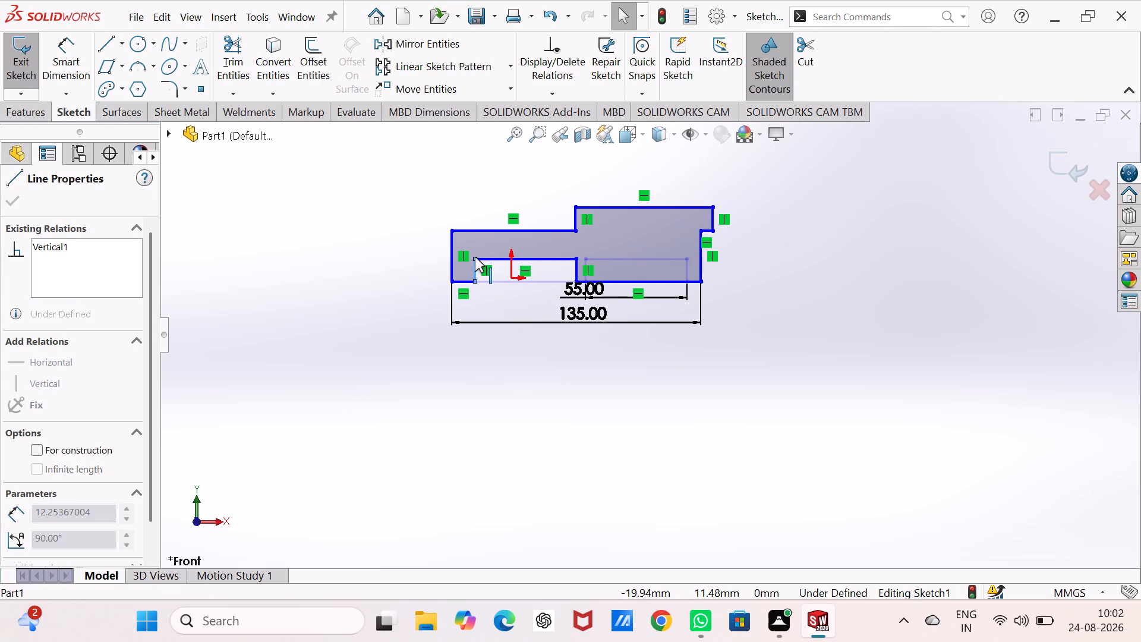
left_click_drag(475, 257, 473, 256)
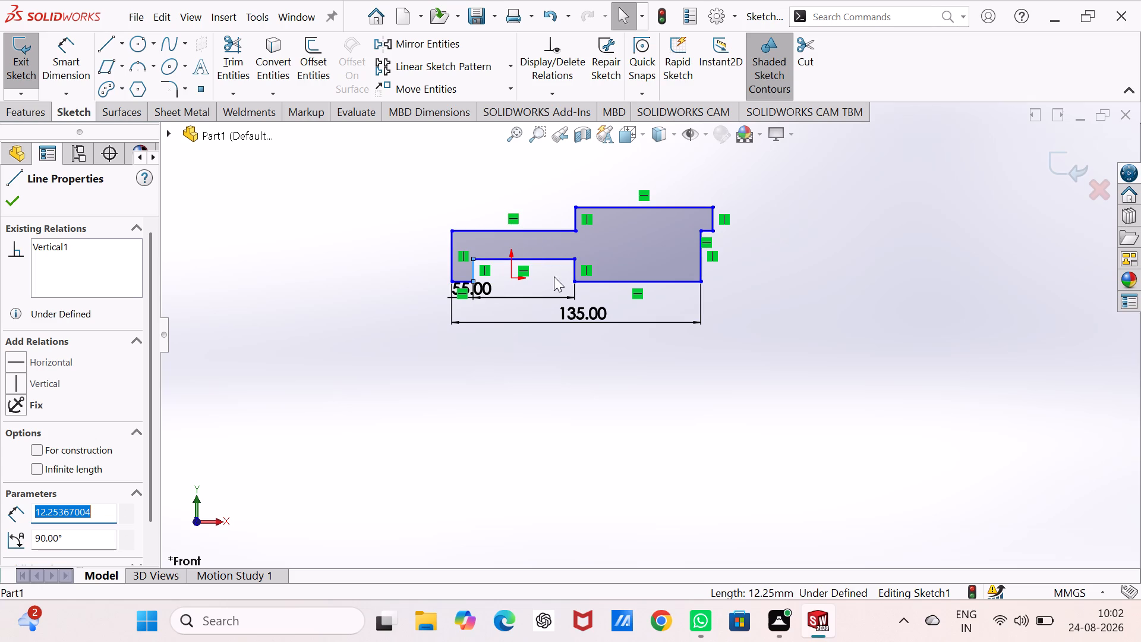
left_click_drag(575, 213, 537, 213)
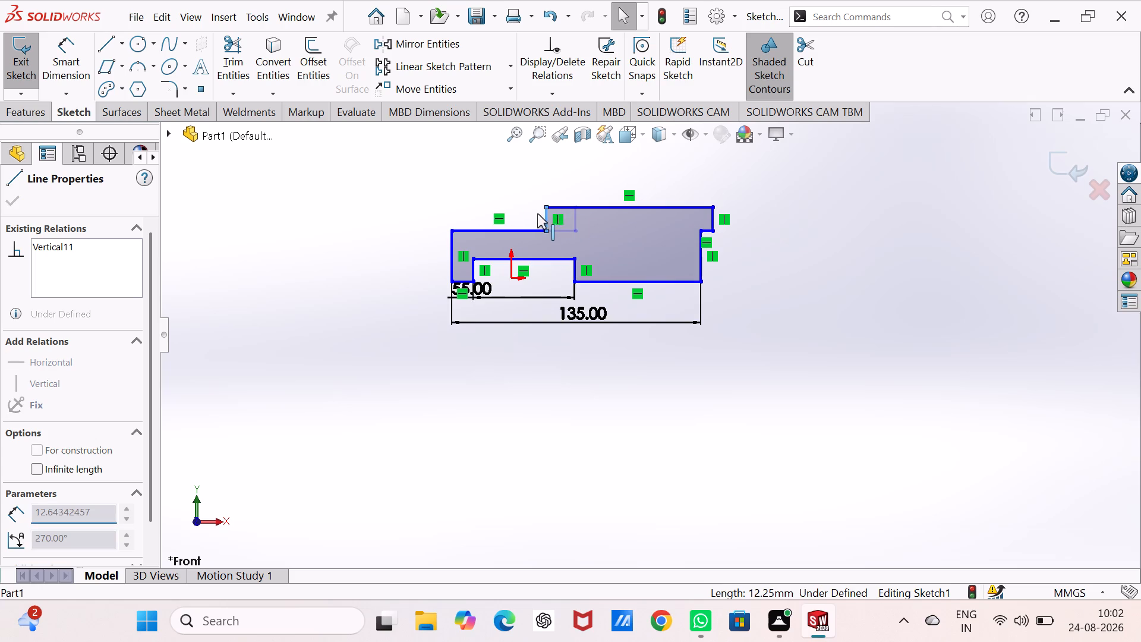
left_click_drag(537, 213, 479, 214)
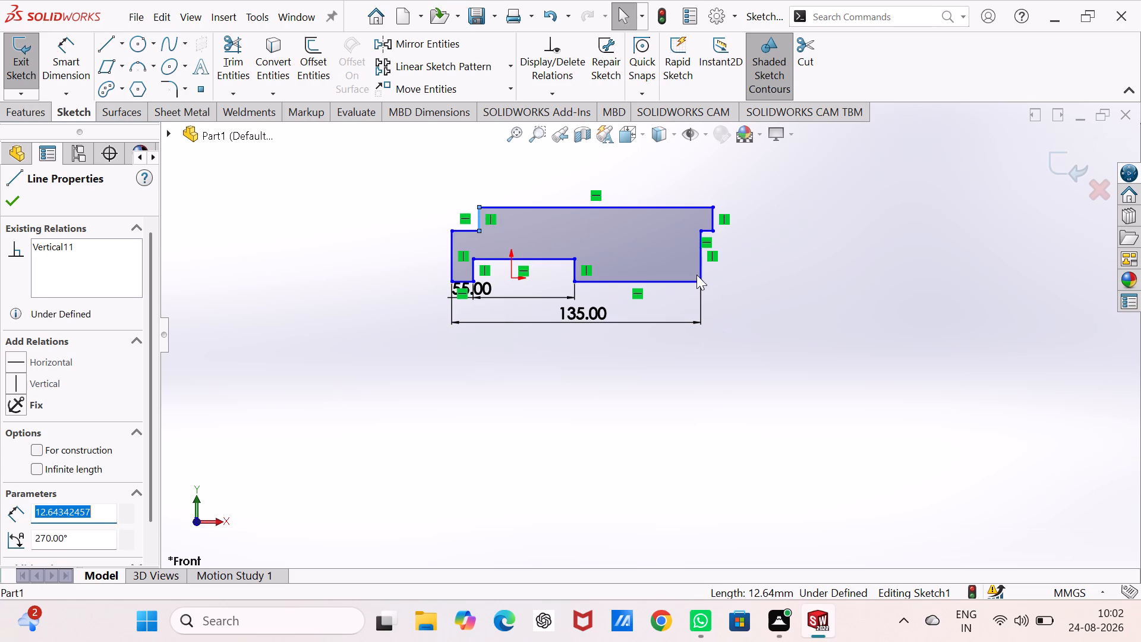
left_click_drag(698, 265, 625, 256)
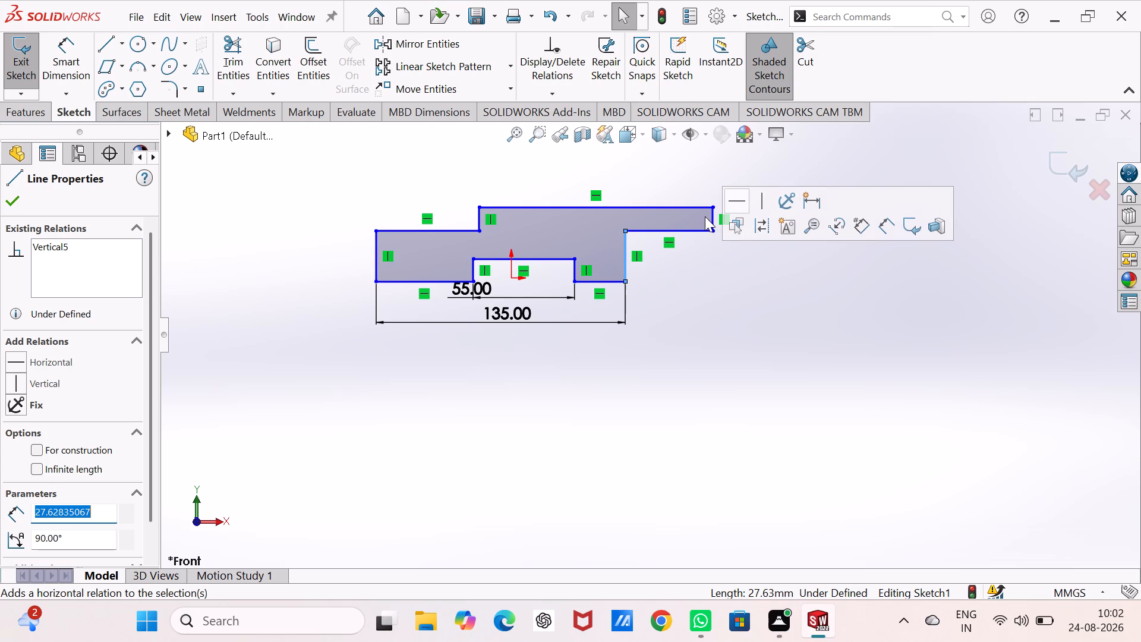
left_click_drag(710, 223, 621, 222)
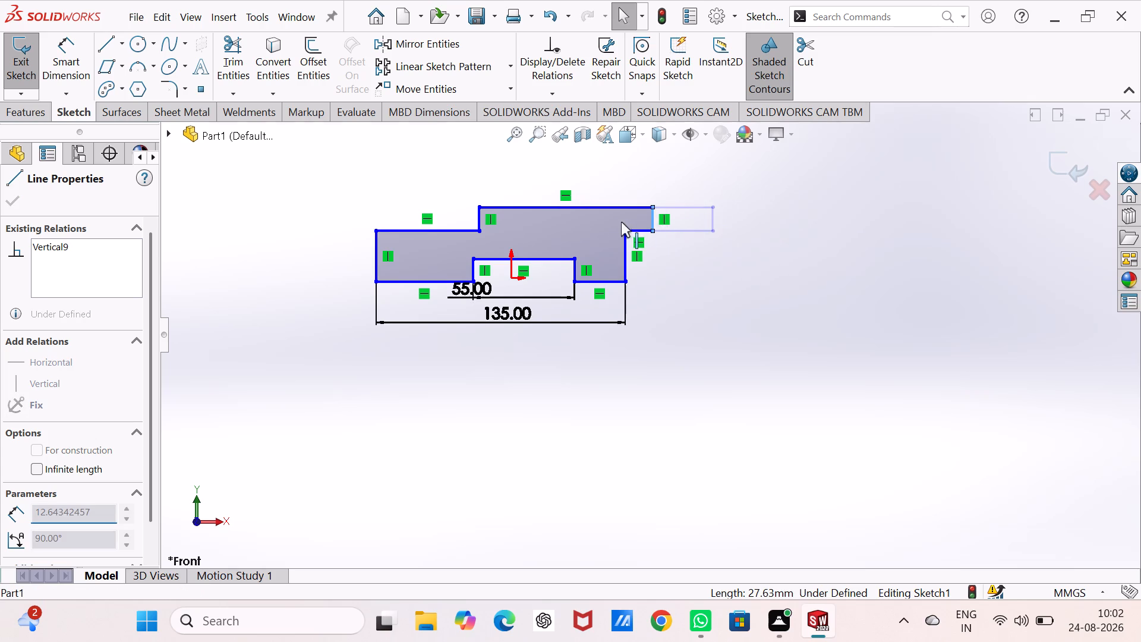
left_click_drag(621, 222, 587, 229)
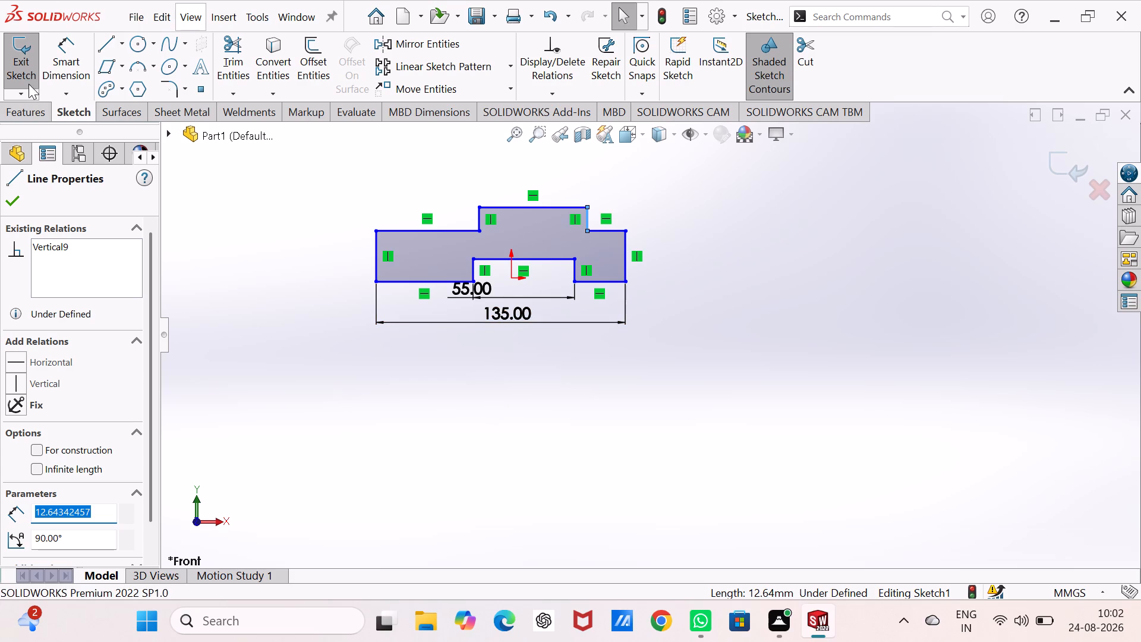
Sketch a vertical construction centerline from the origin up past the profile's top edge.
left_click(116, 41)
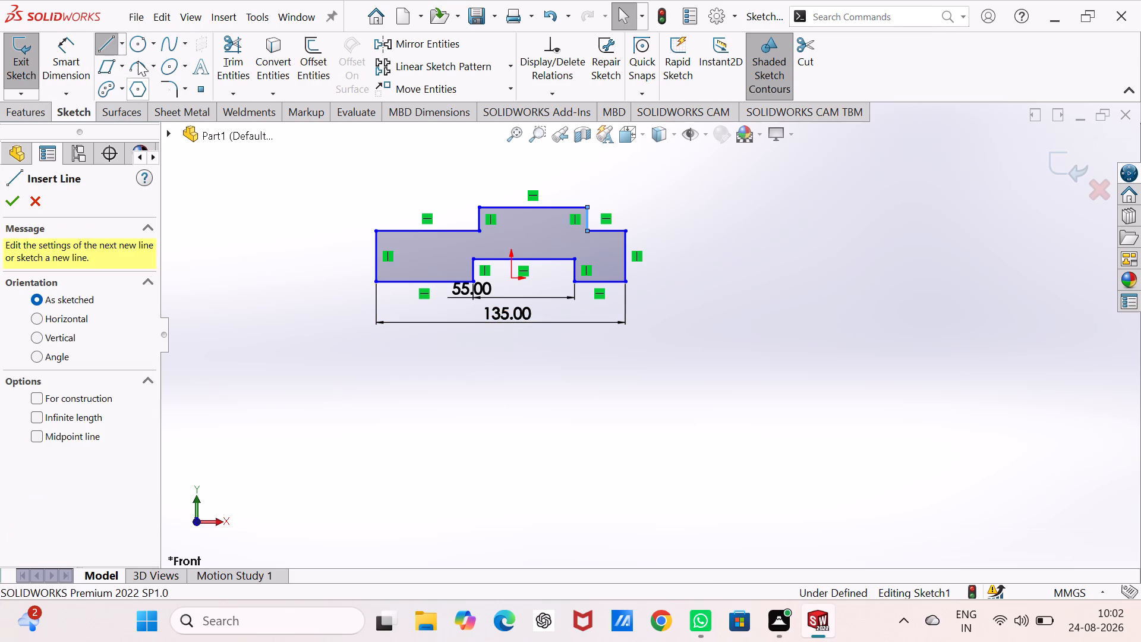
left_click(122, 39)
left_click(128, 89)
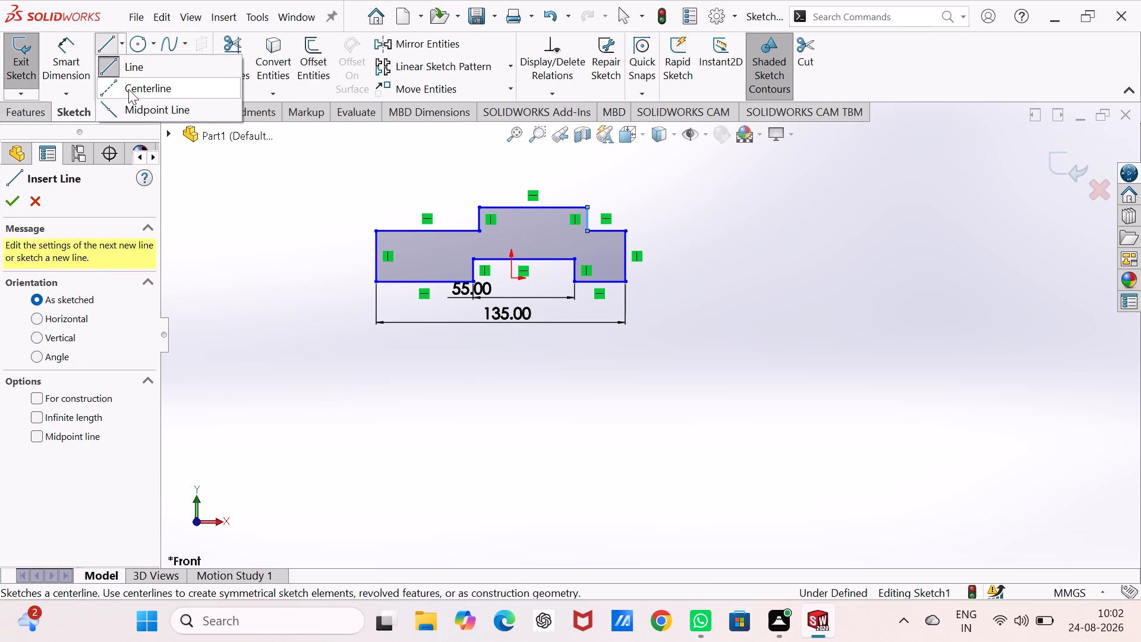
left_click(510, 281)
left_click(511, 160)
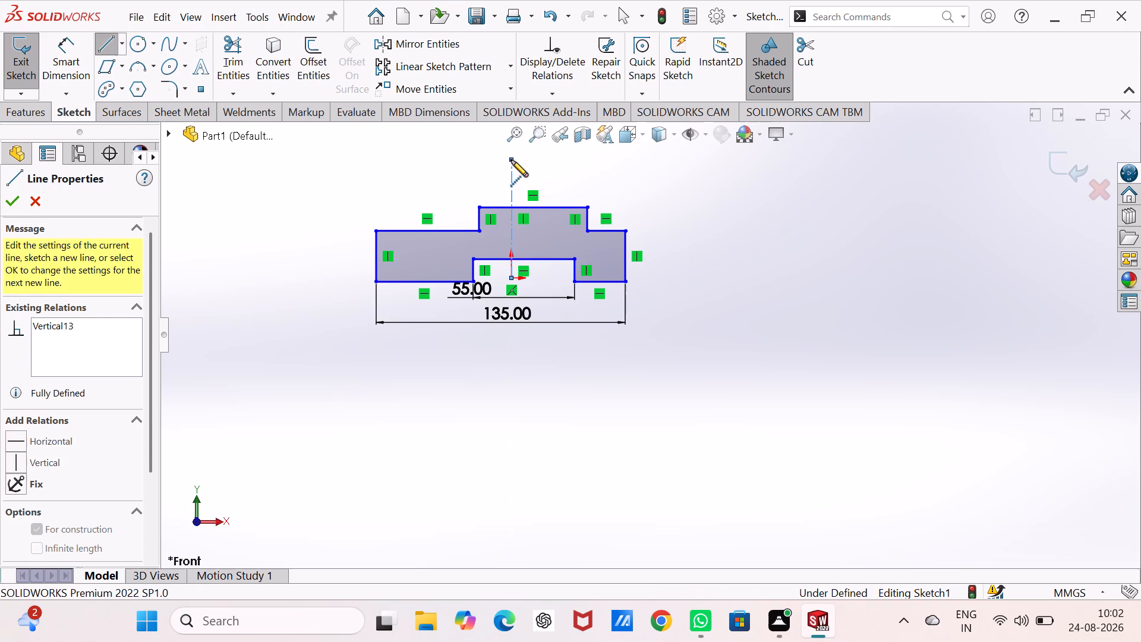
right_click(510, 160)
left_click(579, 180)
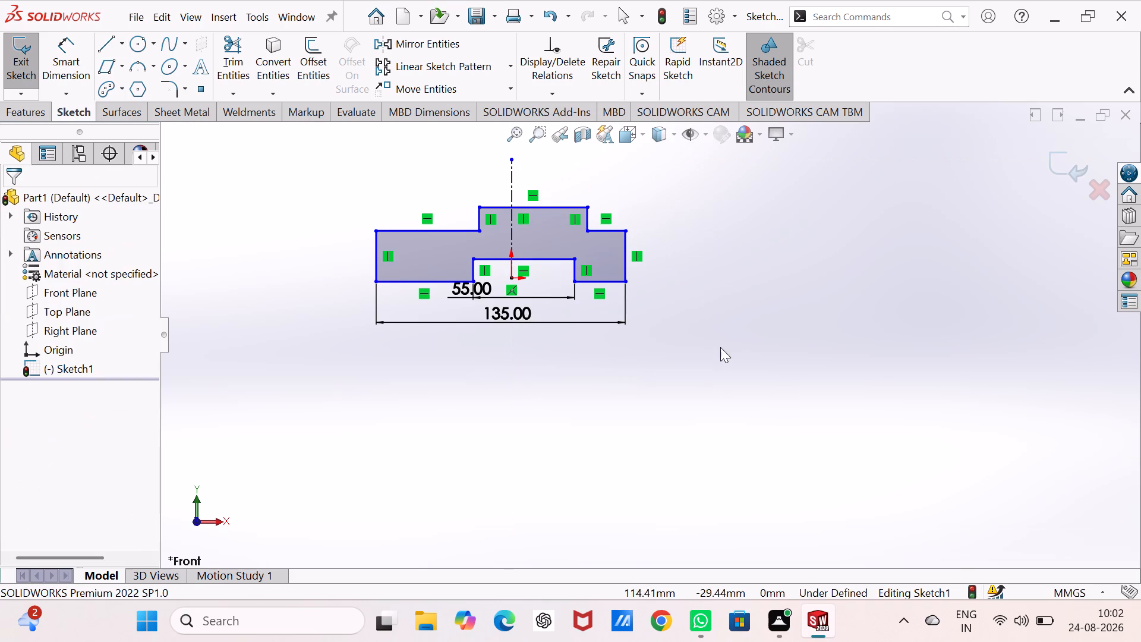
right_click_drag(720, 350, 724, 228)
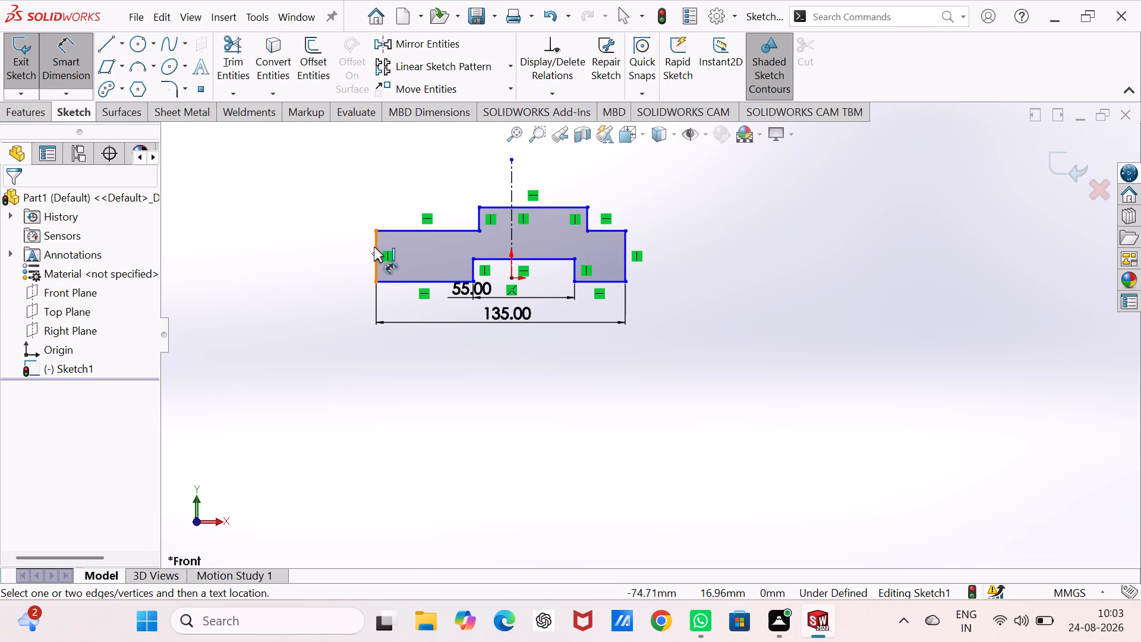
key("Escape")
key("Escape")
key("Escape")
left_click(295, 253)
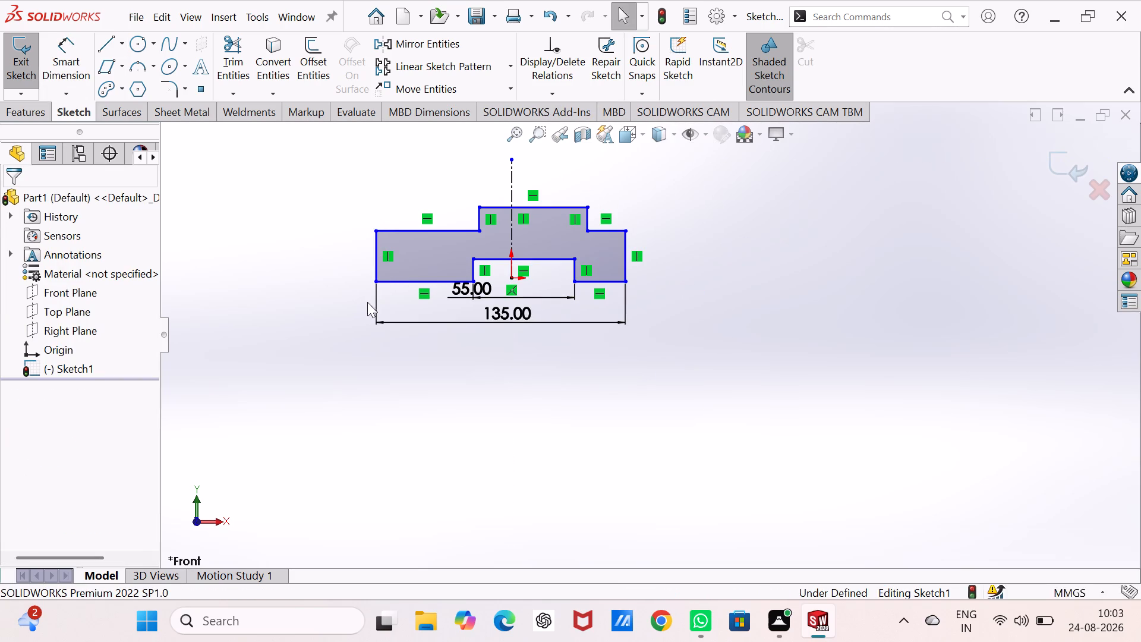
Make the profile's two outer vertical end edges symmetric about the vertical centerline.
left_click(374, 265)
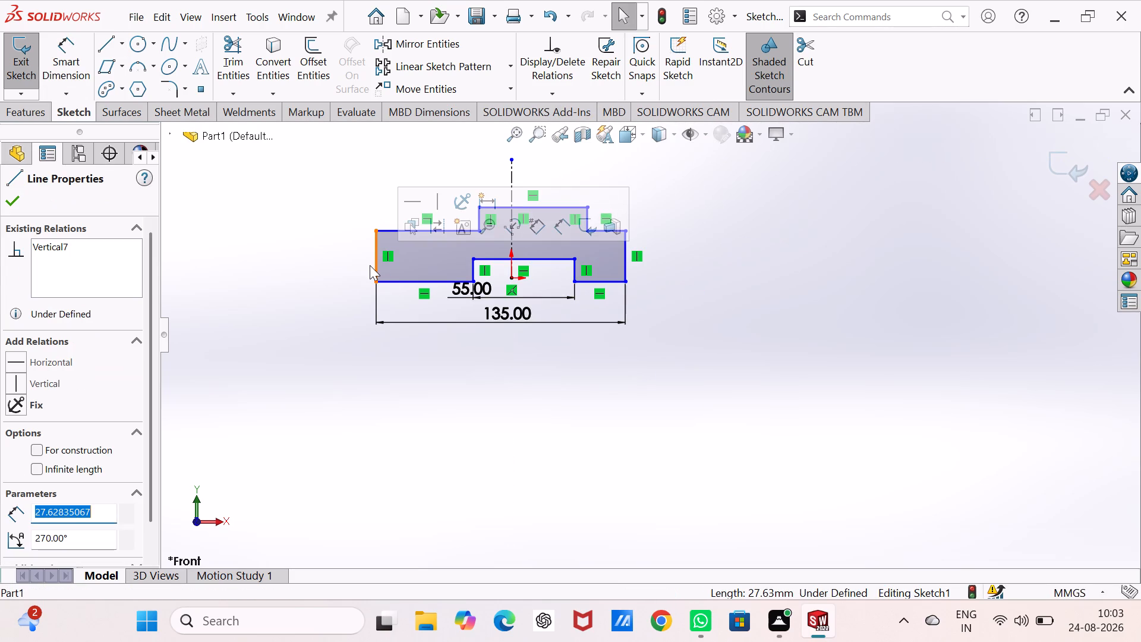
left_click(626, 261, "ctrl")
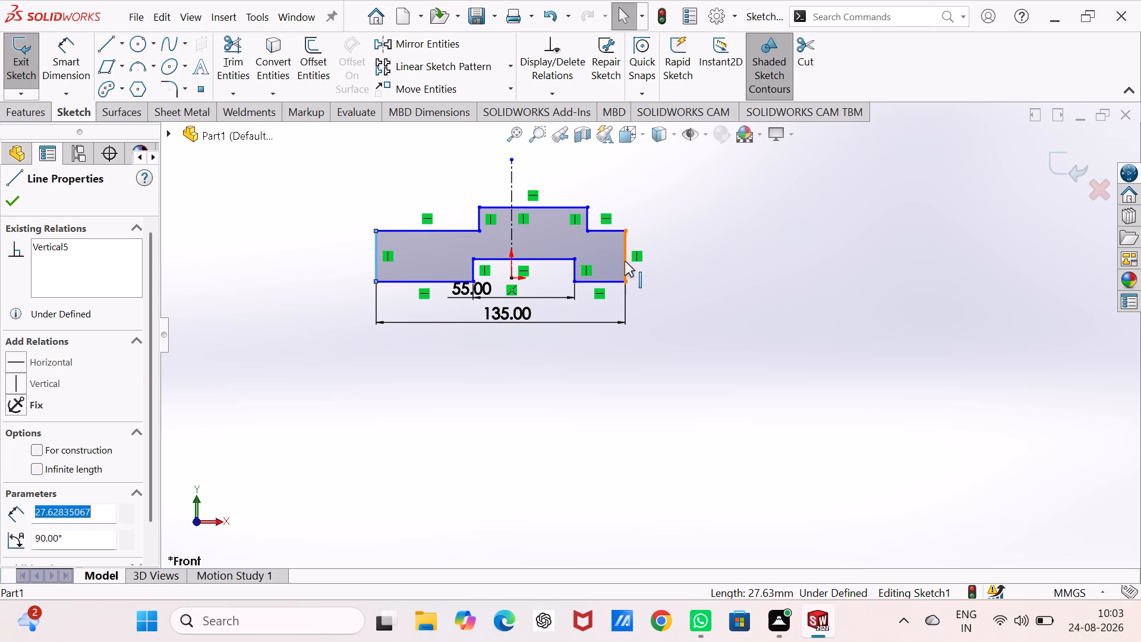
left_click(511, 180, "ctrl")
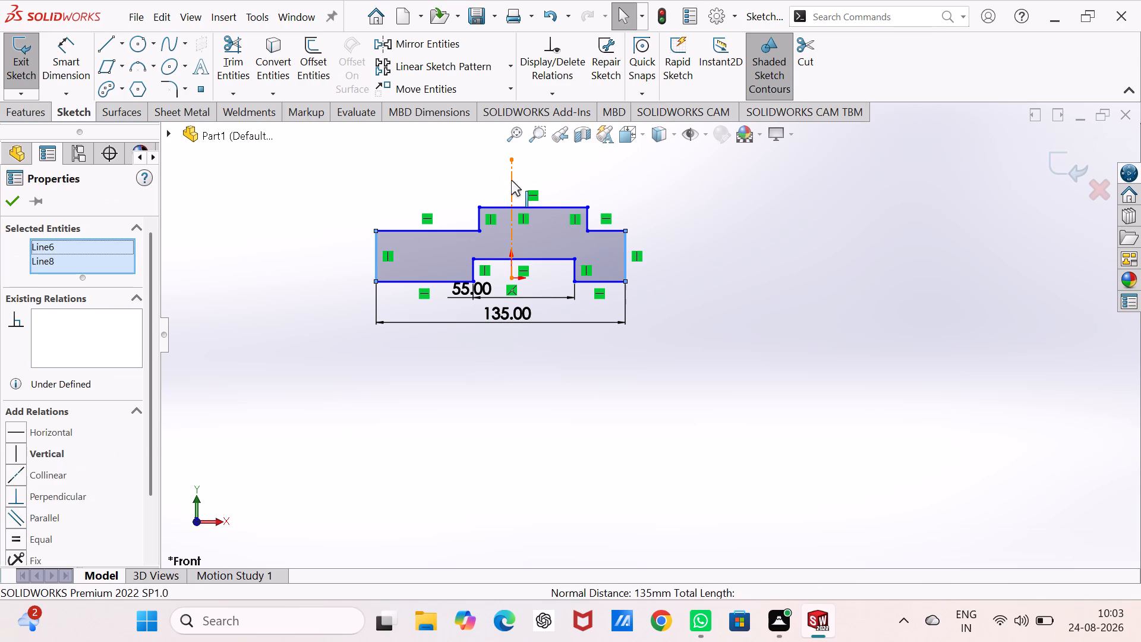
left_click(16, 554)
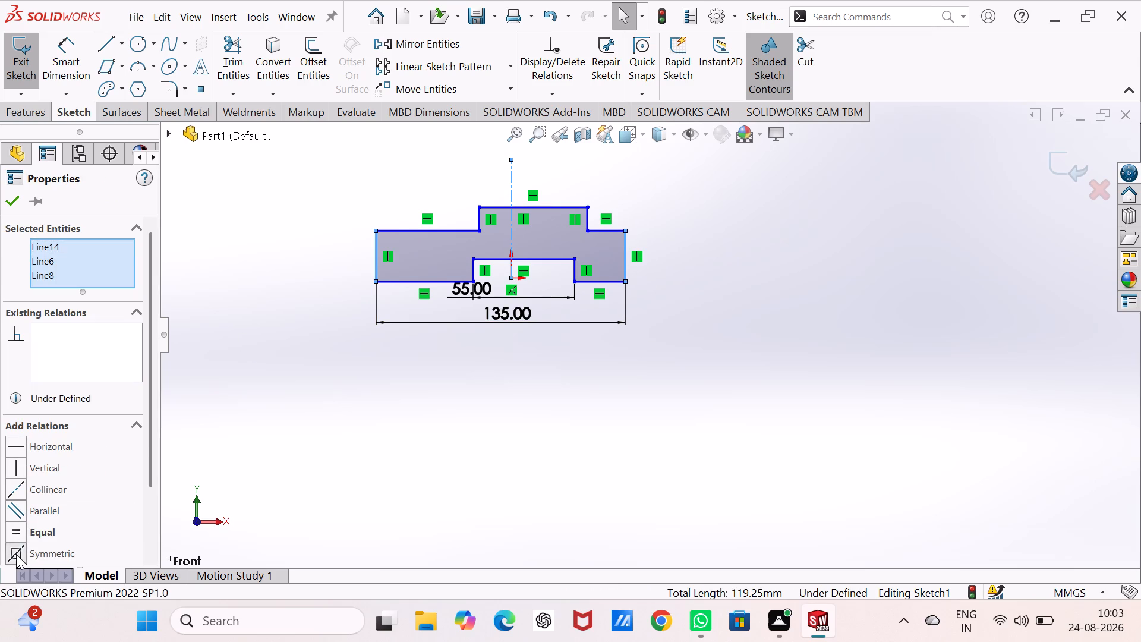
left_click(346, 370)
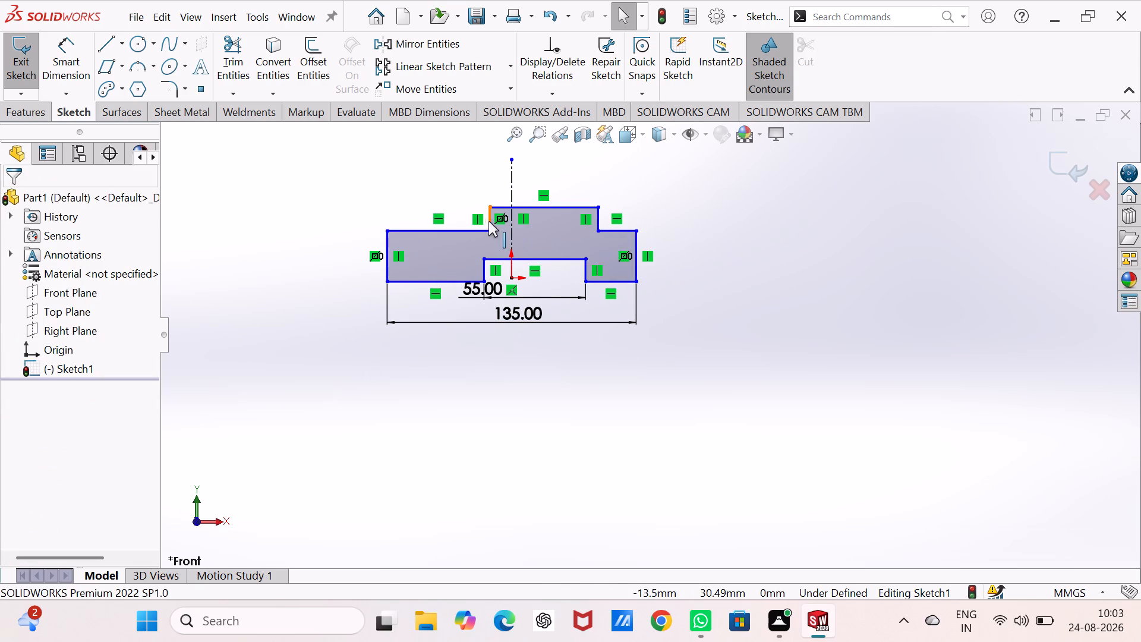
Make the two vertical sides of the raised central section symmetric about the vertical centerline.
left_click(487, 218, "ctrl")
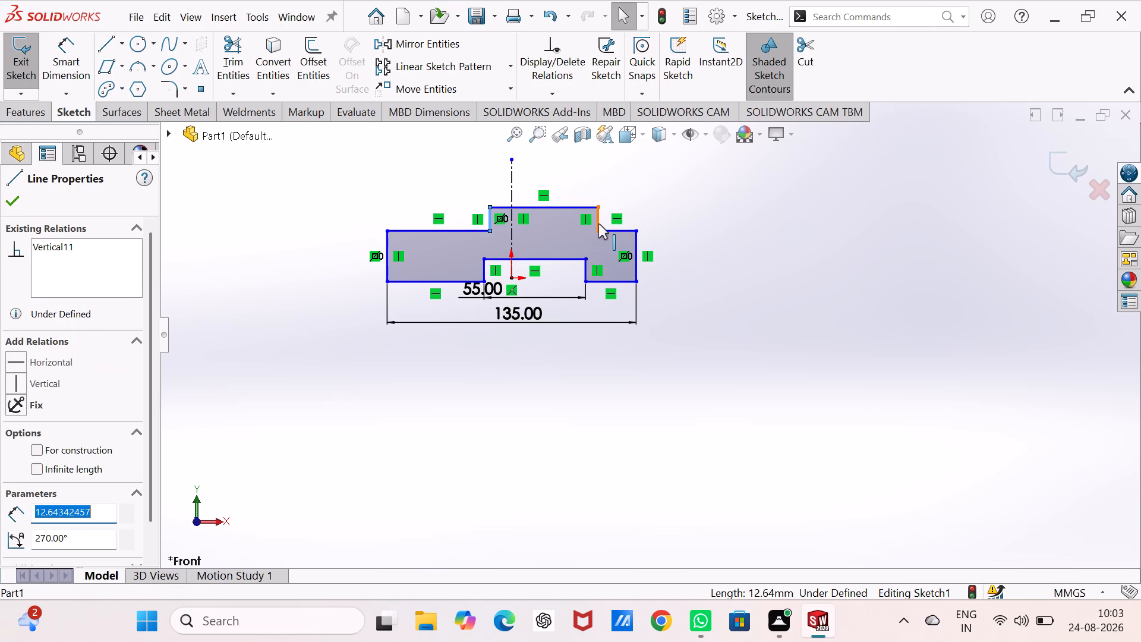
left_click(598, 224, "ctrl")
left_click(509, 181, "ctrl")
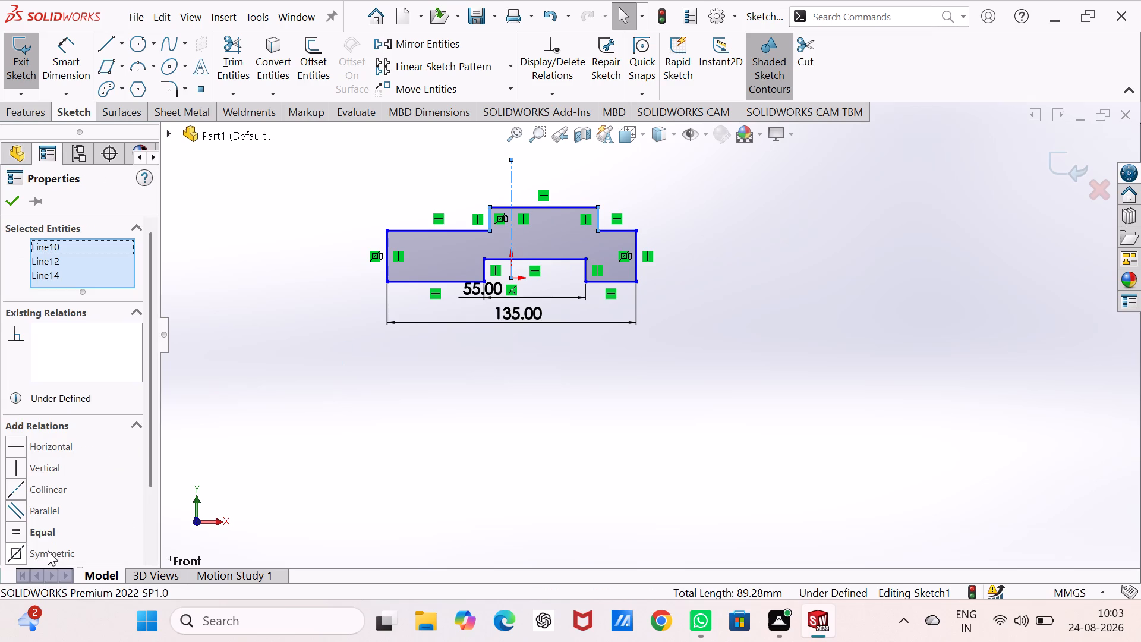
left_click(11, 549)
left_click(431, 433)
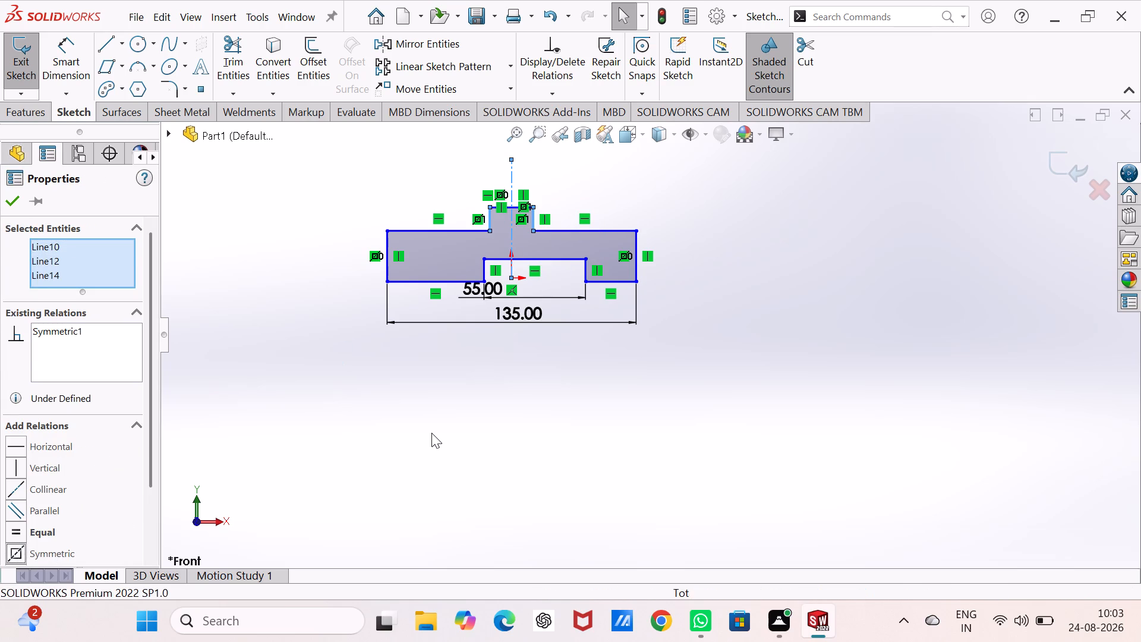
Make the two vertical sides of the bottom notch symmetric about the vertical centerline.
left_click(484, 270)
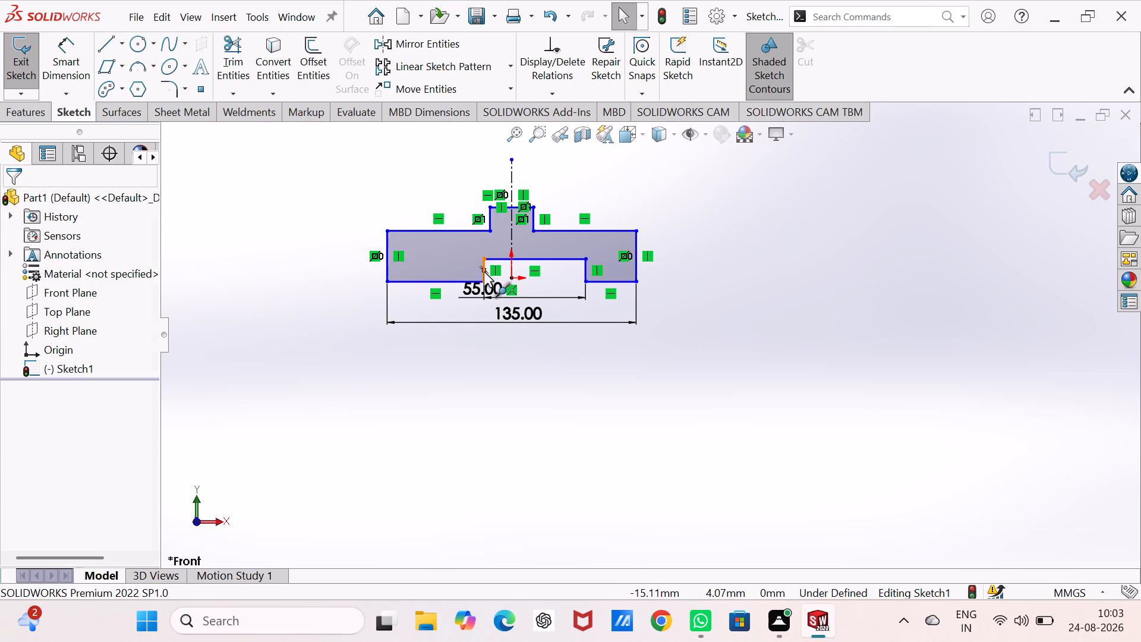
left_click(521, 329)
key("Escape")
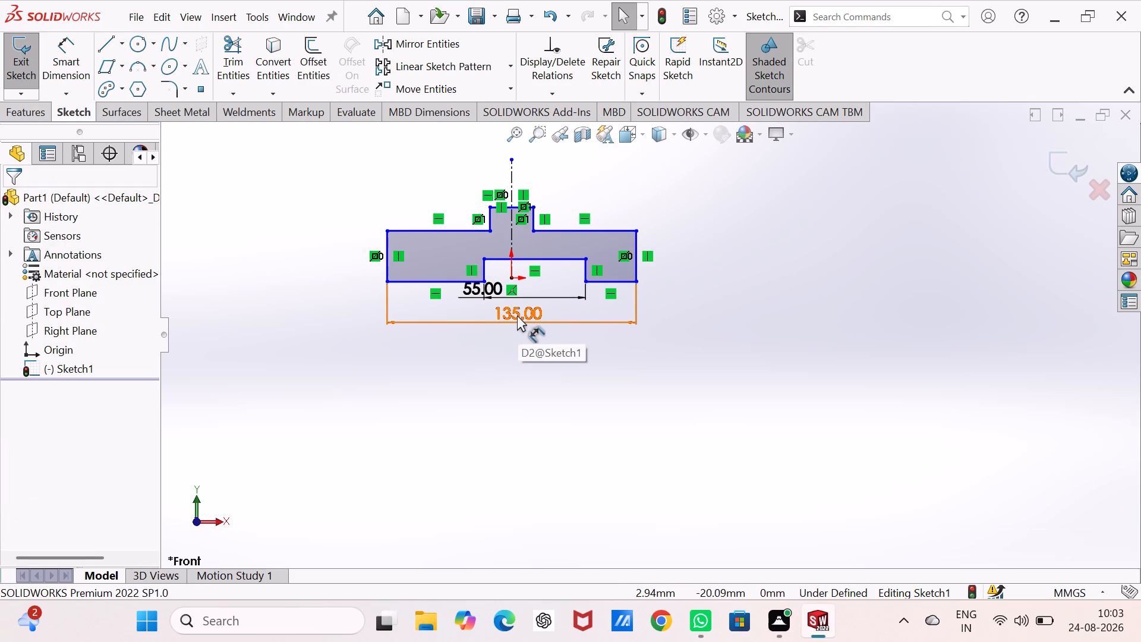
left_click(483, 270)
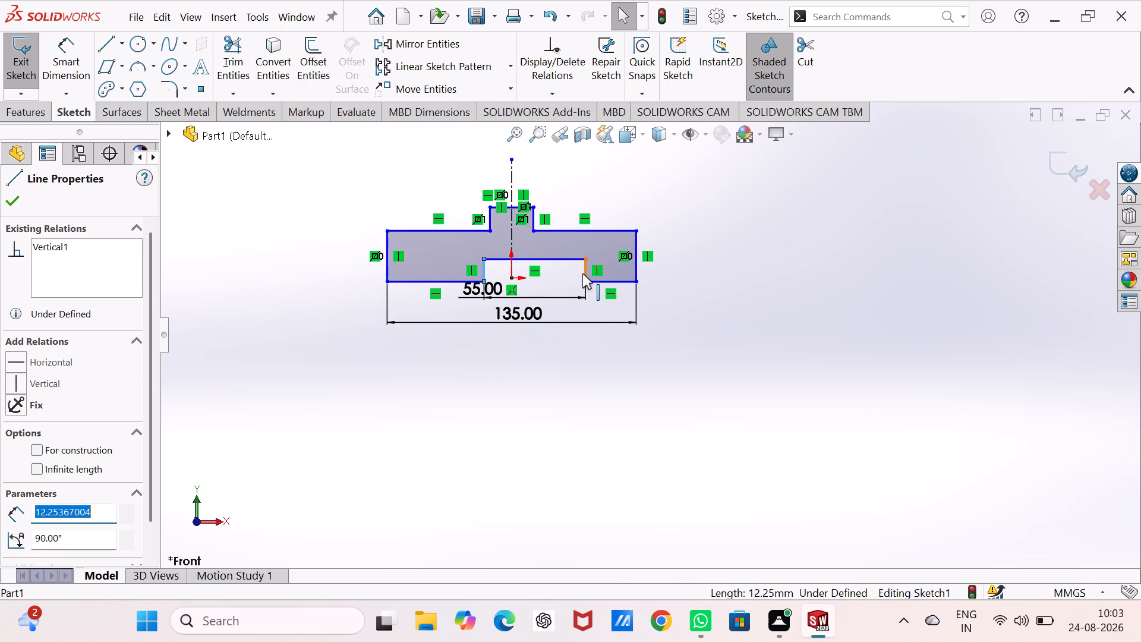
left_click(582, 273, "ctrl")
left_click(509, 235, "ctrl")
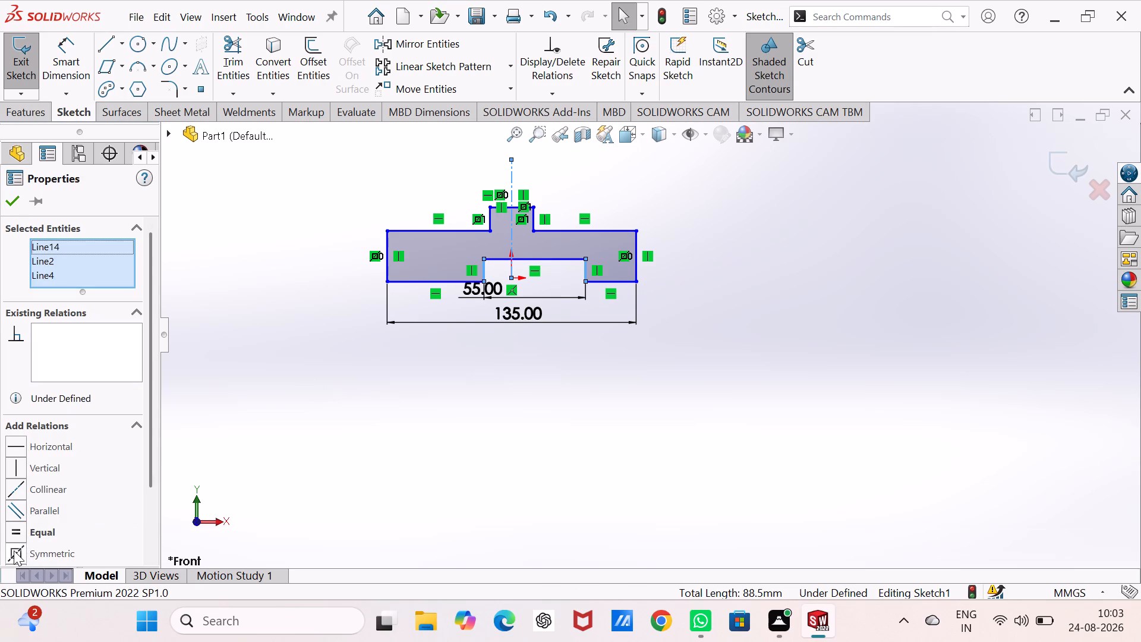
left_click(14, 550)
left_click(364, 455)
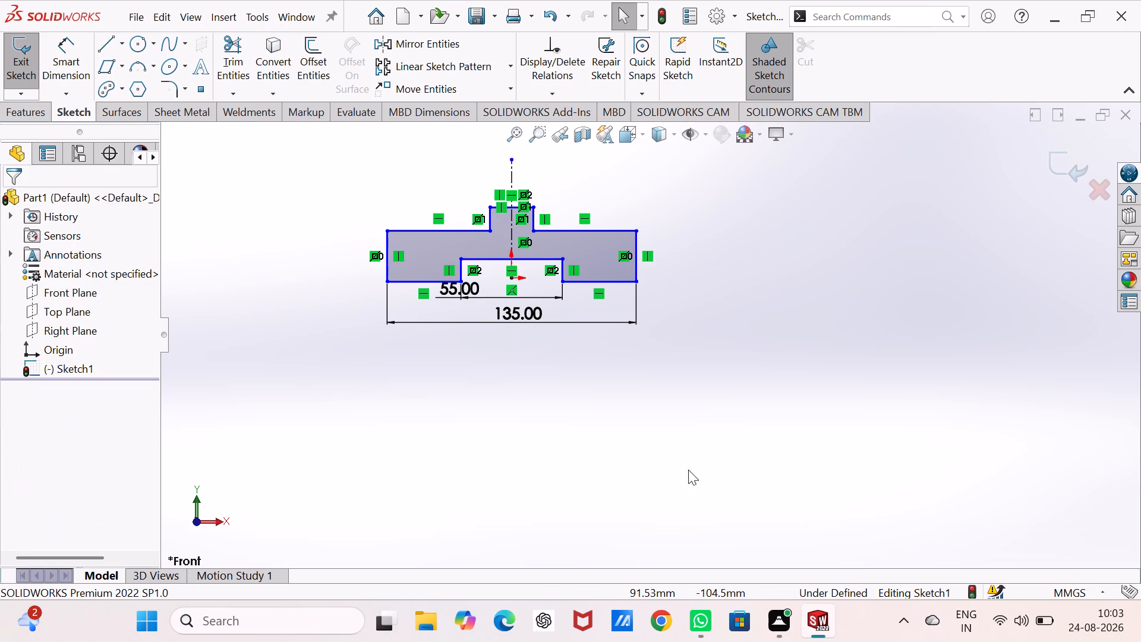
Dimension the raised section's top edge to a width of 75 mm, placing the dimension below the profile.
right_click_drag(696, 460, 763, 253)
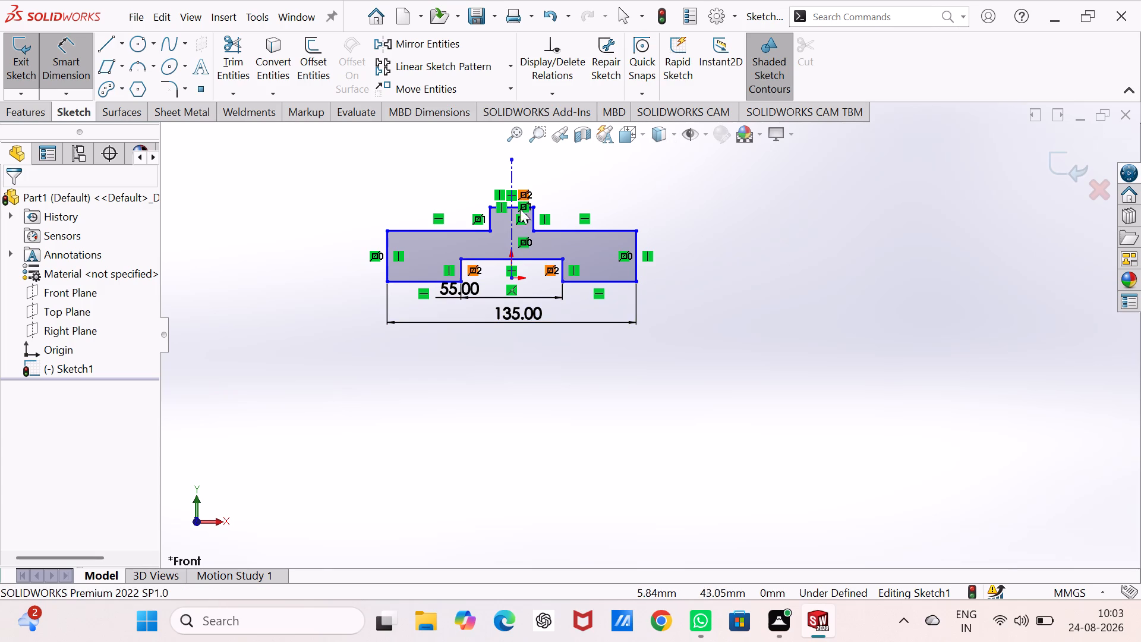
scroll(499, 247, "down", 1)
scroll(496, 246, "up", 3)
scroll(496, 245, "down", 2)
scroll(667, 338, "down", 4)
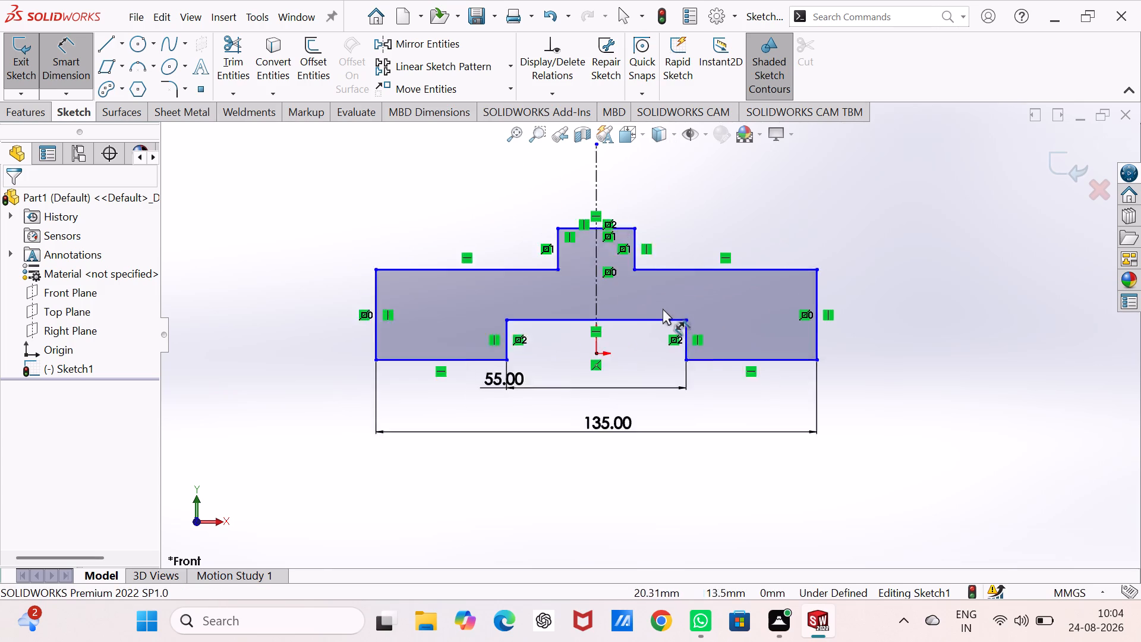
scroll(663, 309, "down", 2)
left_click(569, 174)
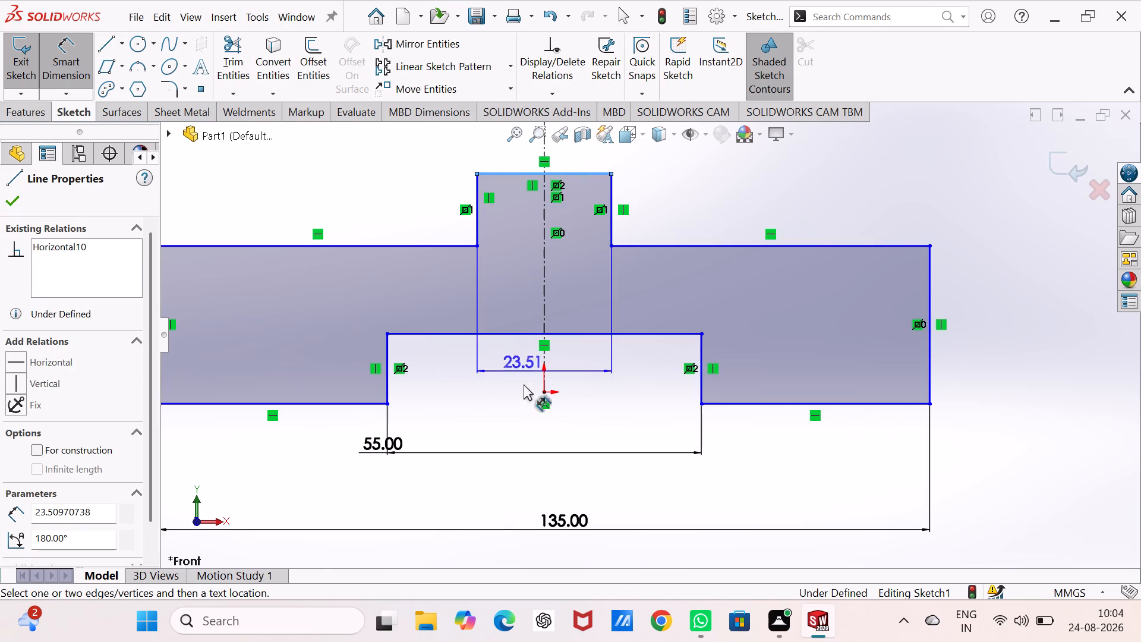
left_click(525, 438)
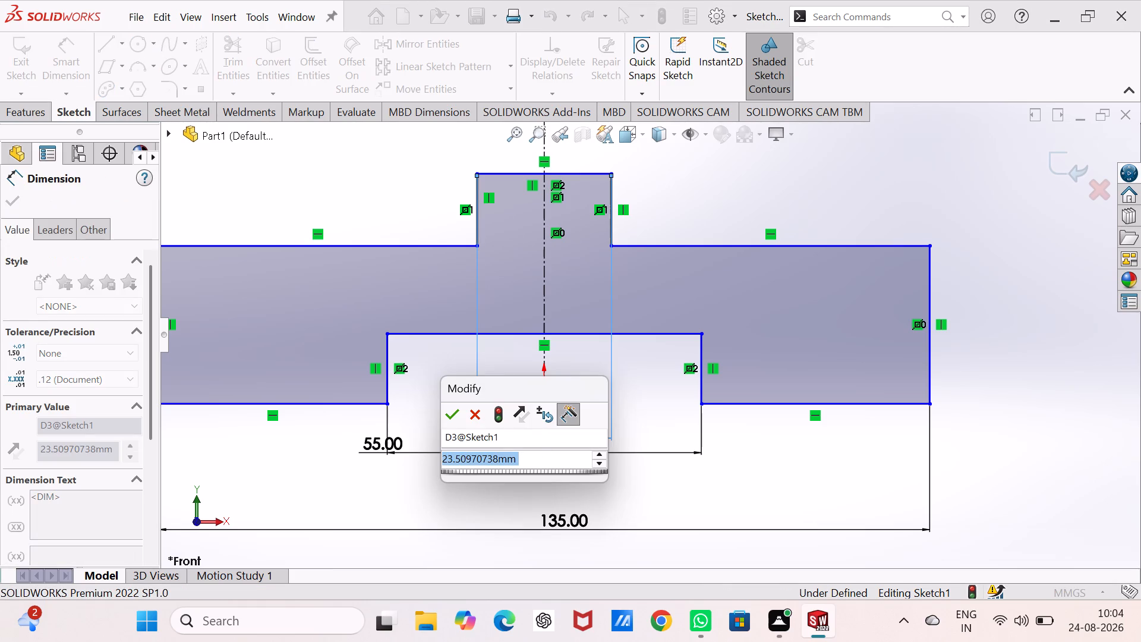
key("7")
key("5")
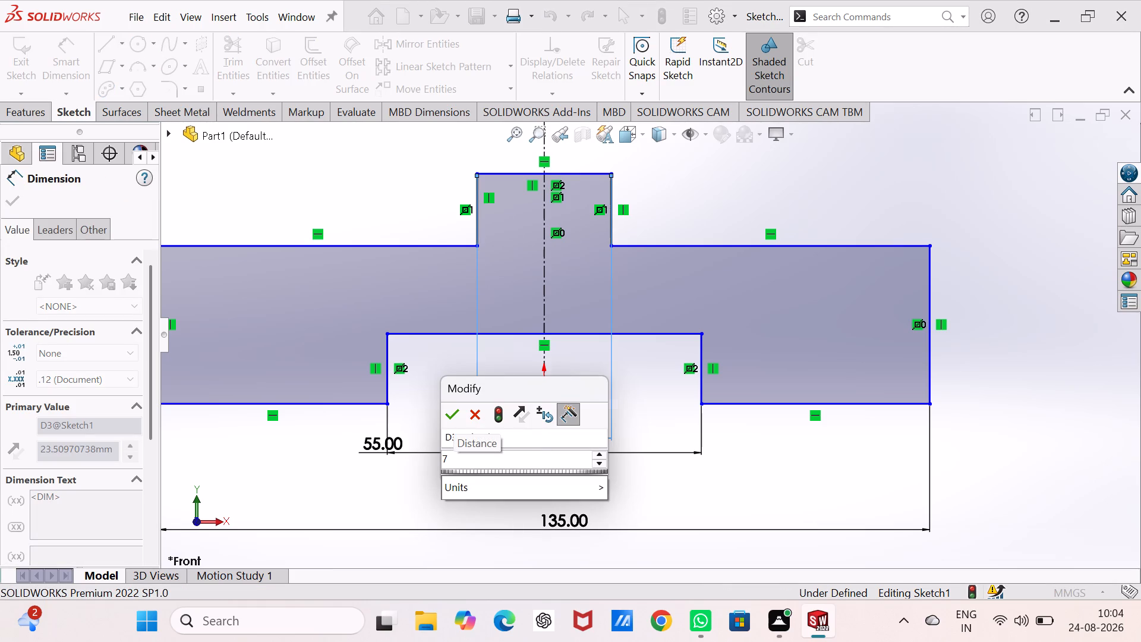
key("Return")
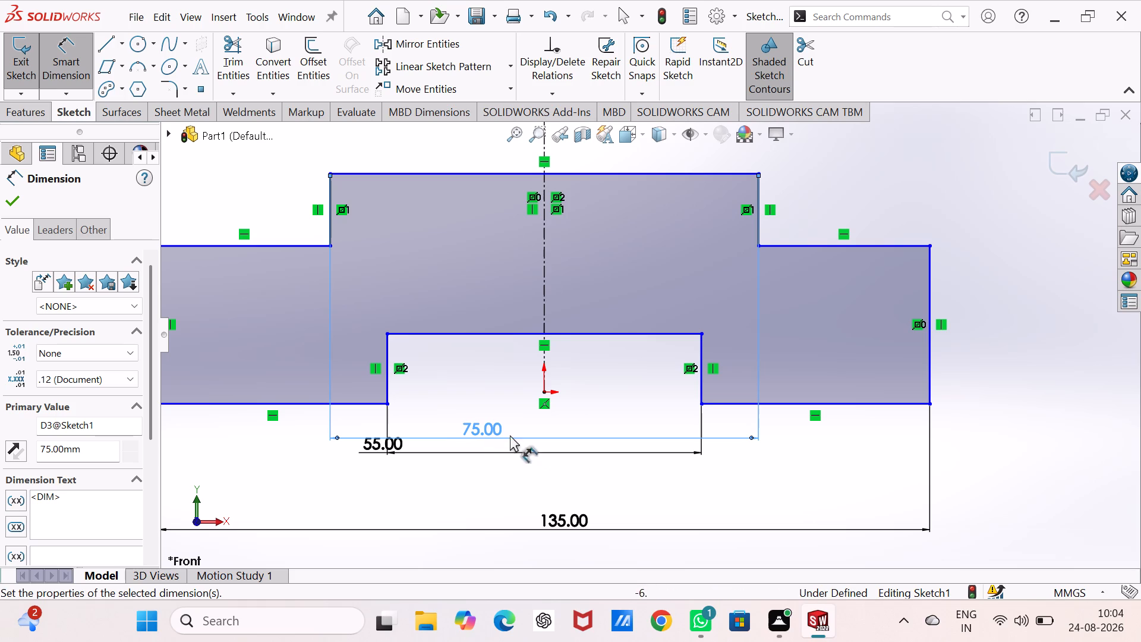
Dimension the profile's right outer end edge to a height of 10 mm.
left_click(930, 370)
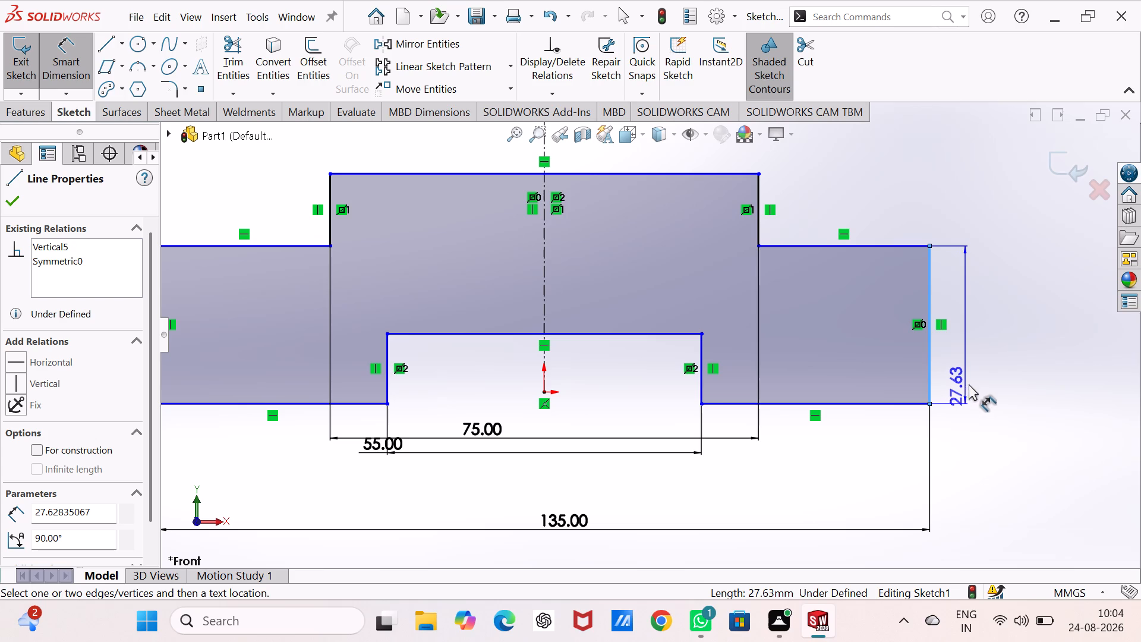
left_click(984, 366)
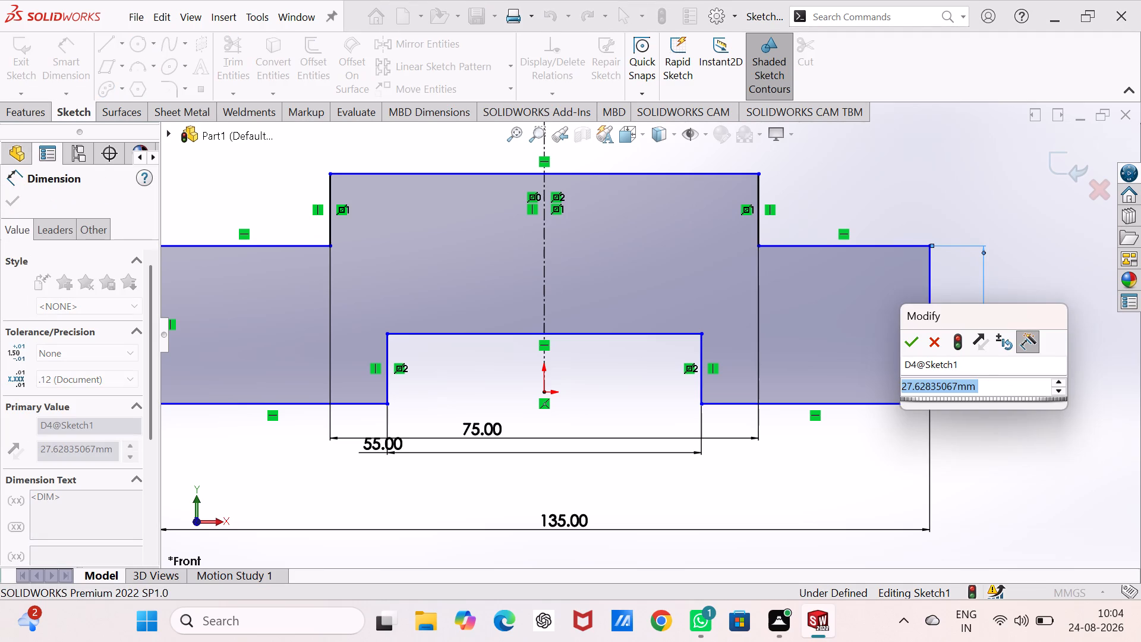
type("10")
key("Return")
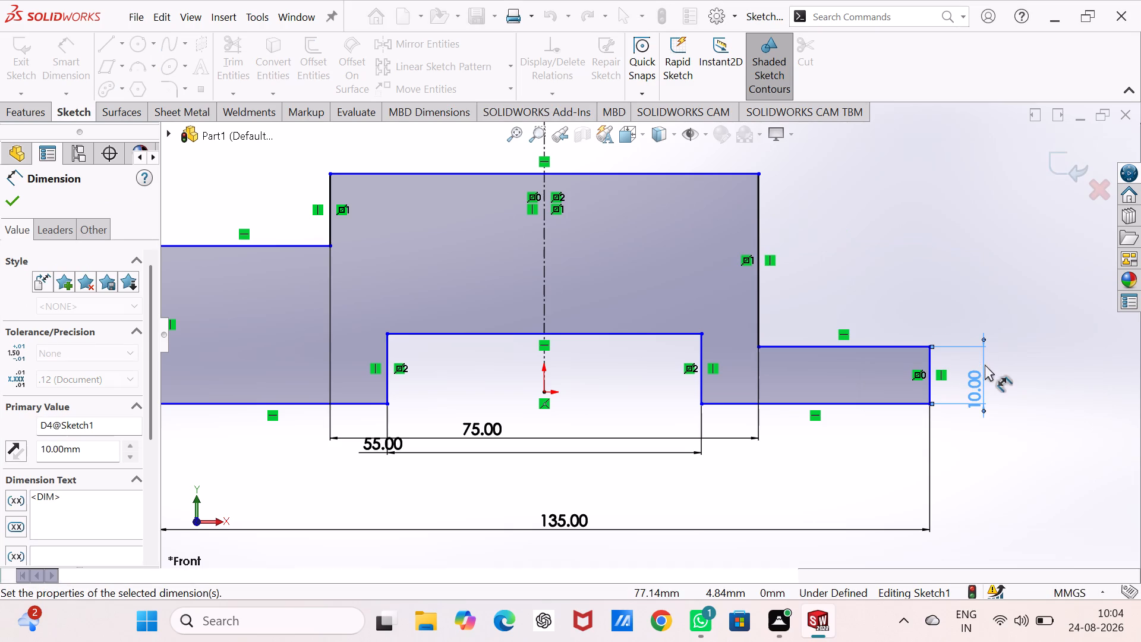
Dimension the raised section's right side to a step height of 10 mm above the shoulder.
left_click(760, 213)
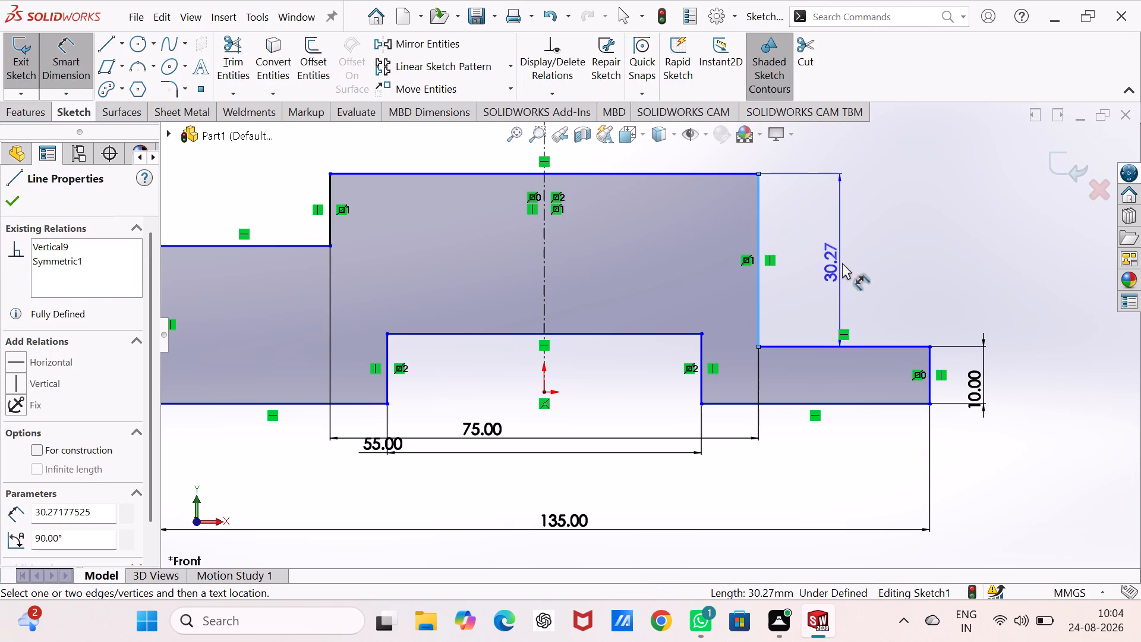
left_click(842, 263)
key("1")
key("0")
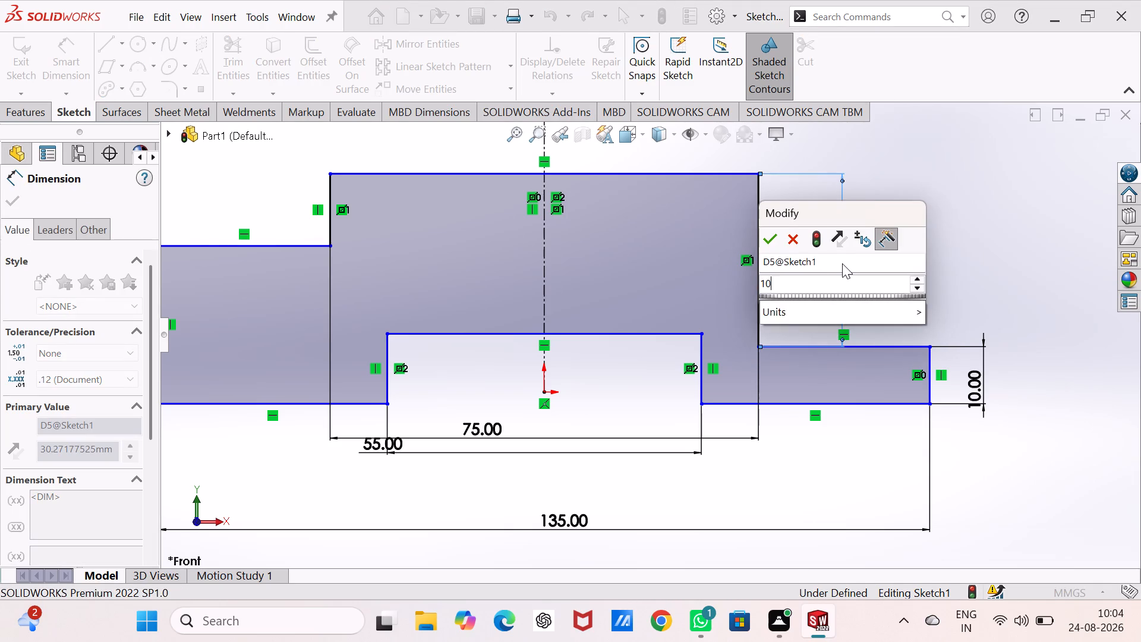
key("Return")
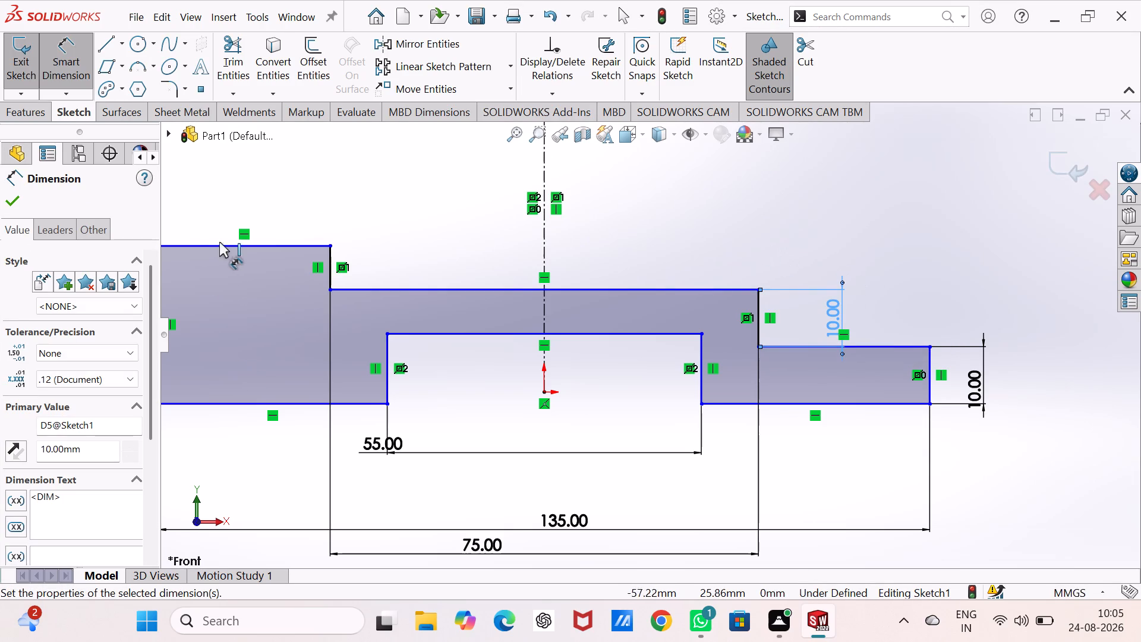
Dimension the left shoulder's thickness between its top and bottom edges to 10 mm, and end dimensioning.
left_click(220, 246)
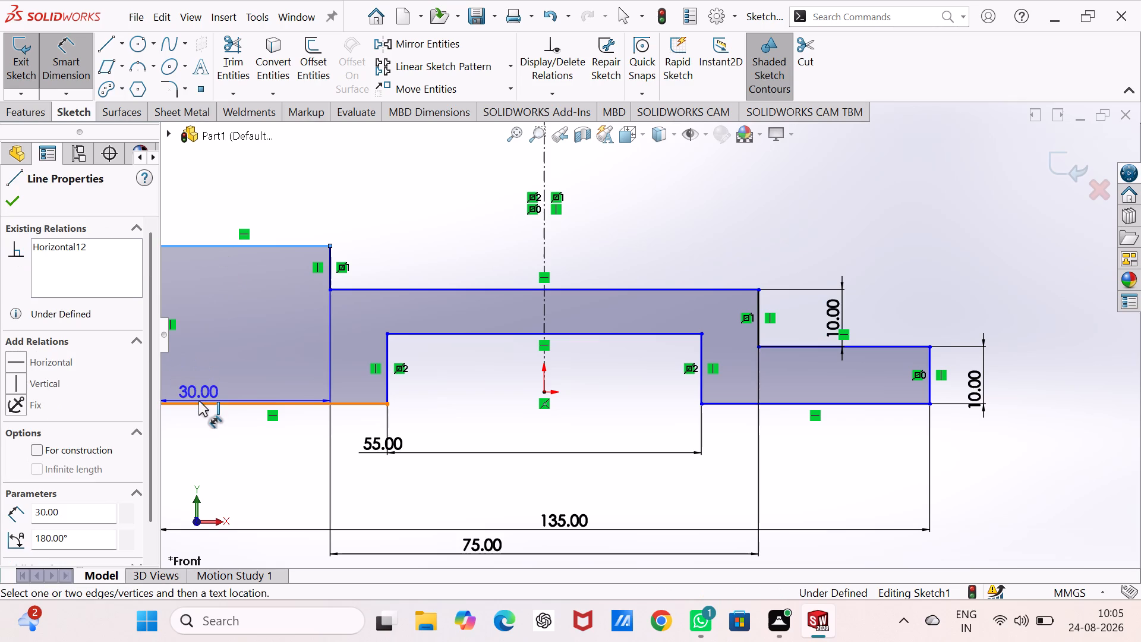
left_click(198, 402)
left_click(184, 455)
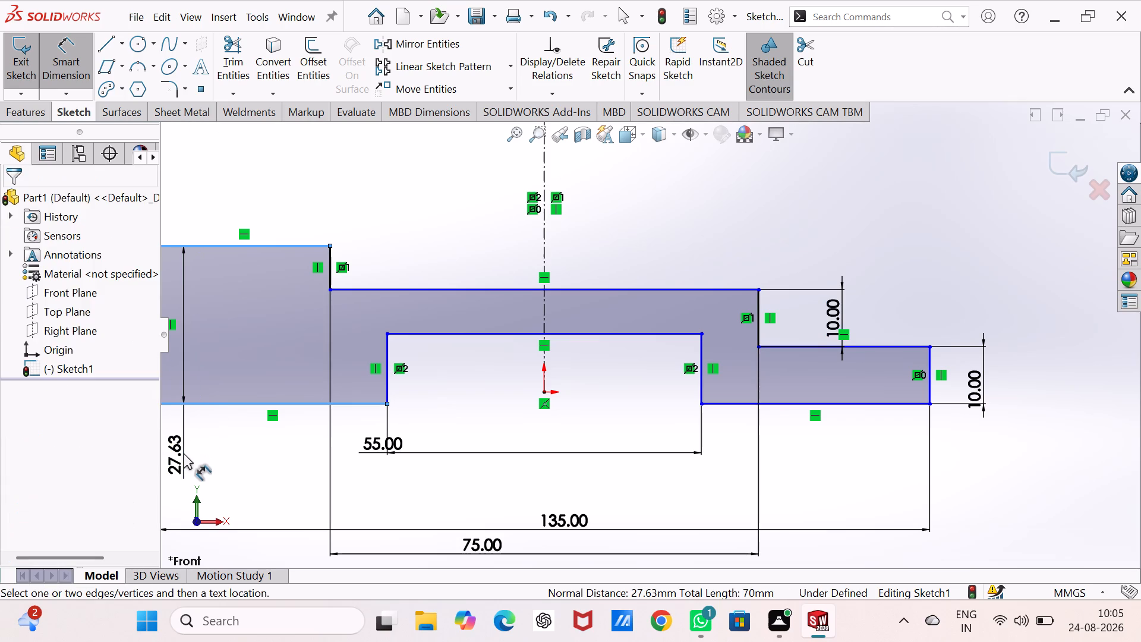
type("10")
key("Return")
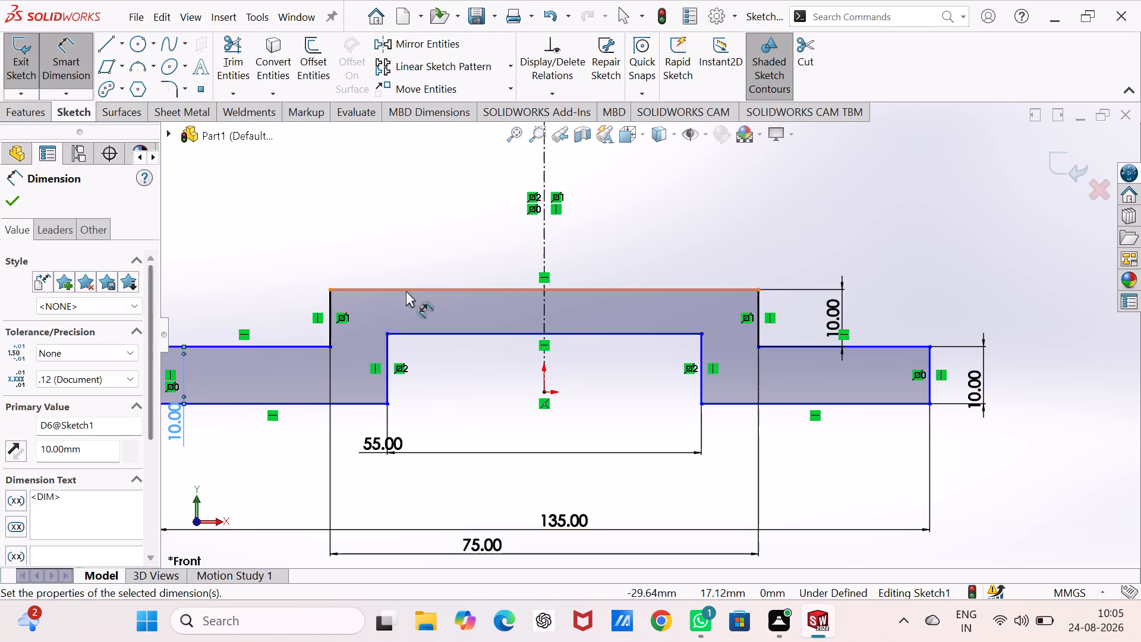
left_click(461, 238)
scroll(453, 284, "up", 3)
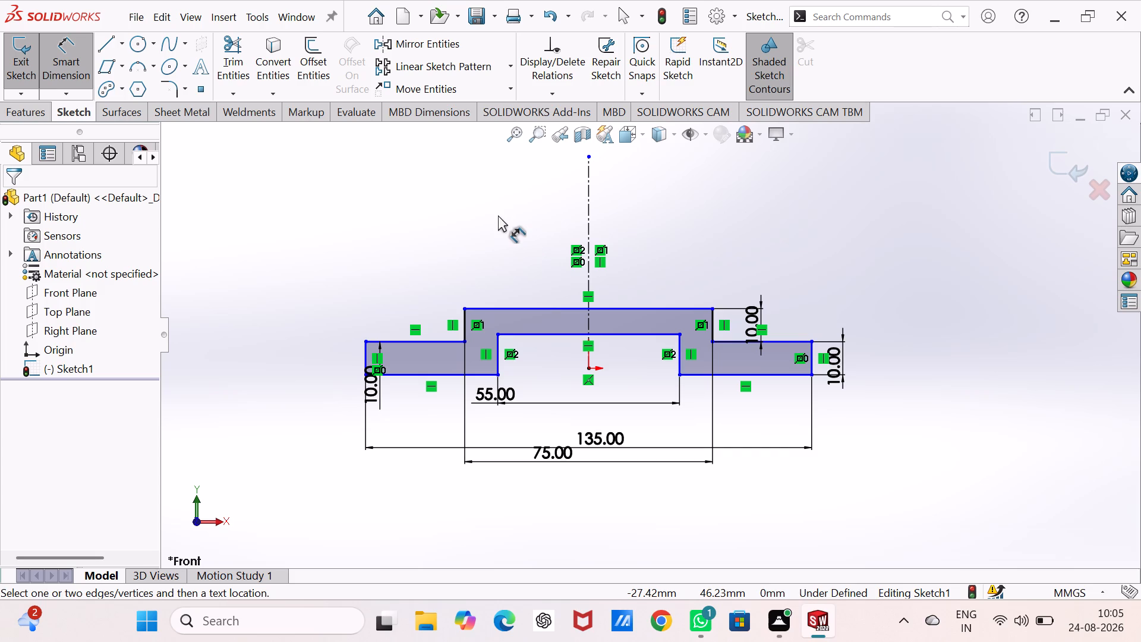
key("Escape")
key("Escape")
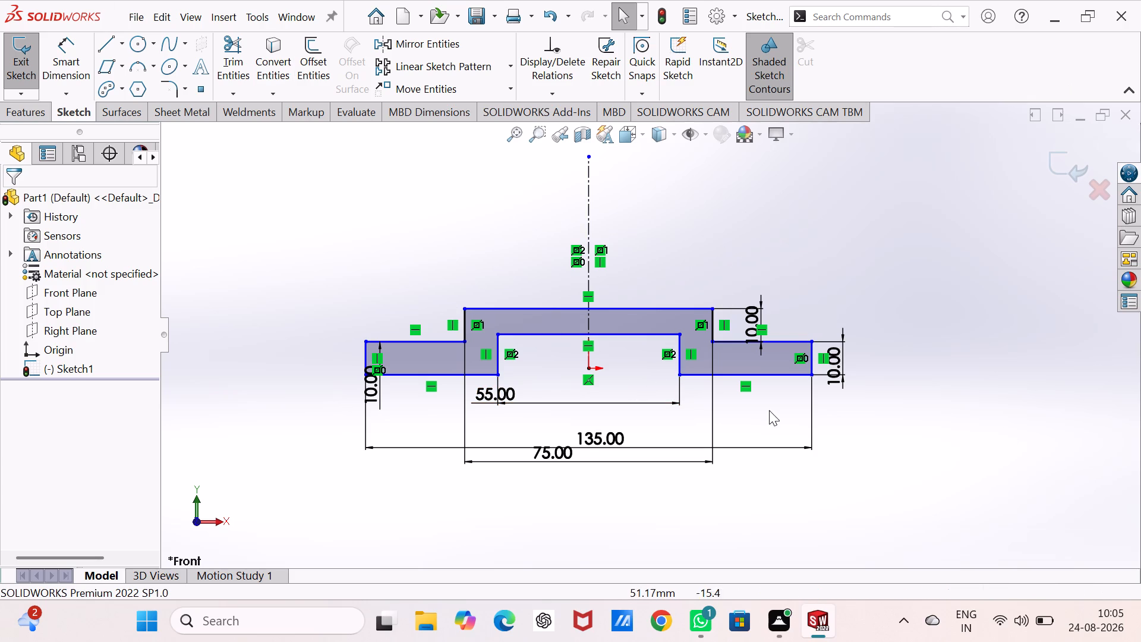
Sketch a horizontal construction centerline about 111 mm long from the origin out past the profile's right end.
left_click(118, 39)
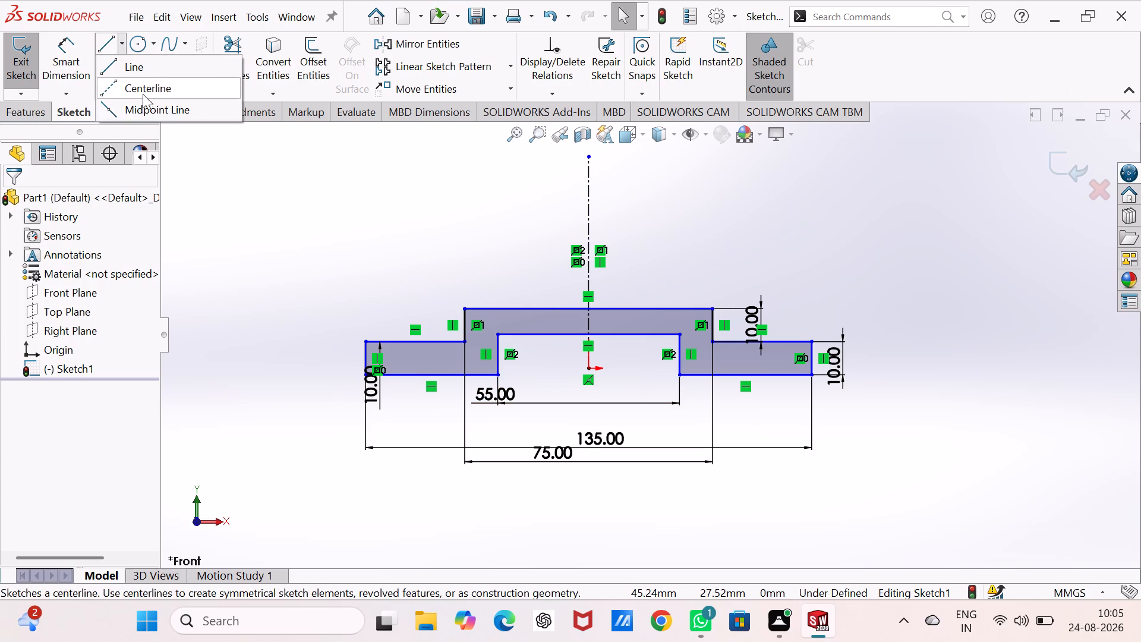
left_click(144, 90)
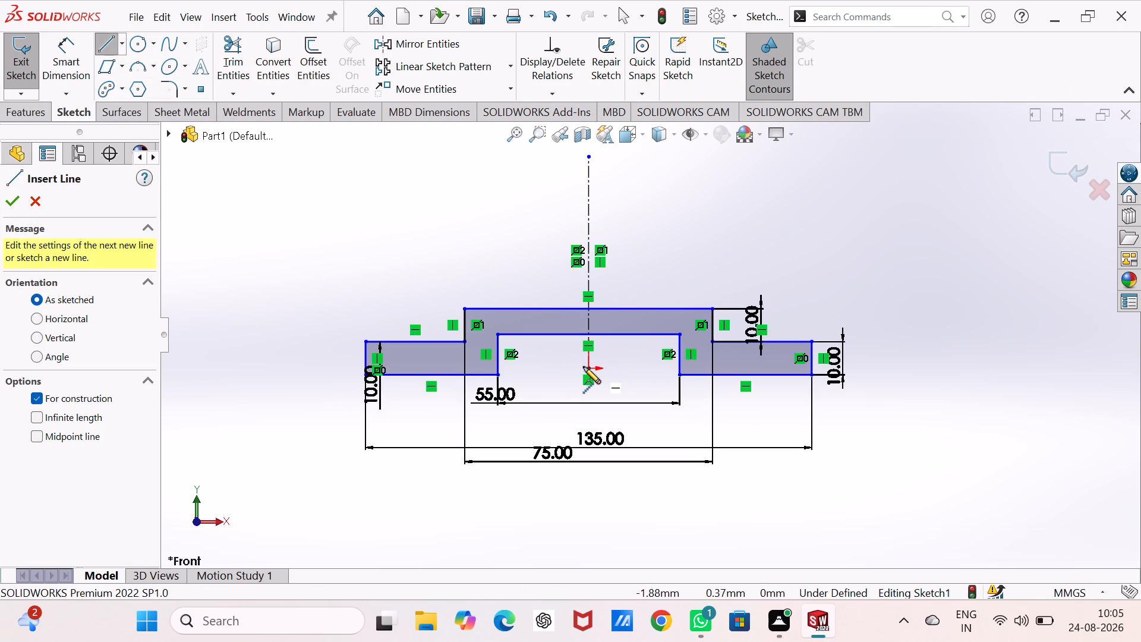
left_click(588, 367)
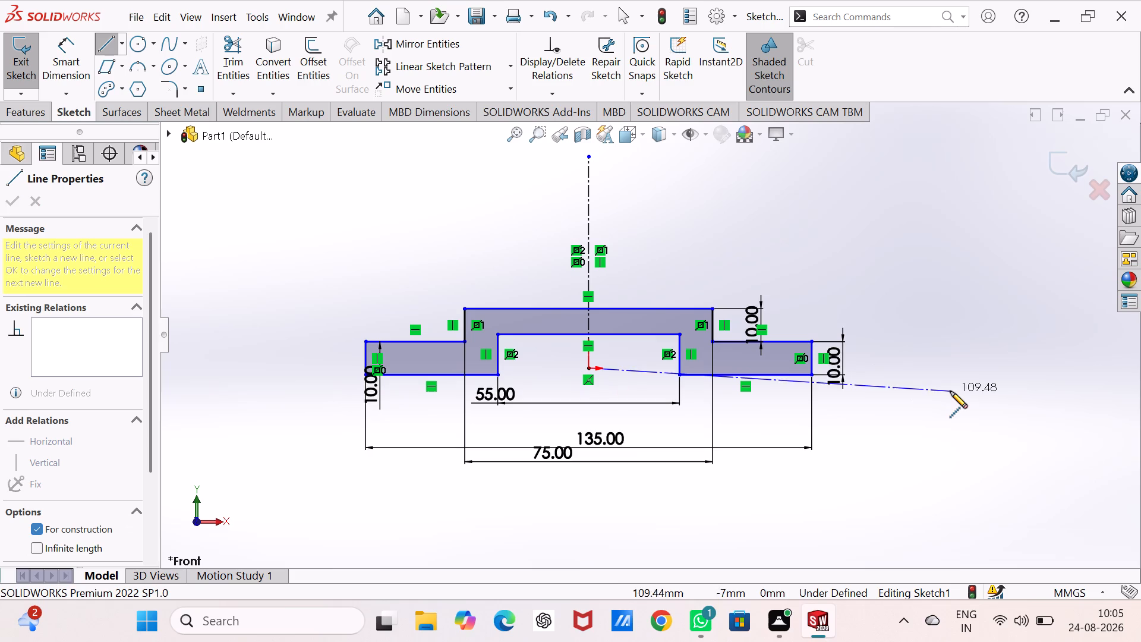
left_click(957, 367)
right_click(956, 366)
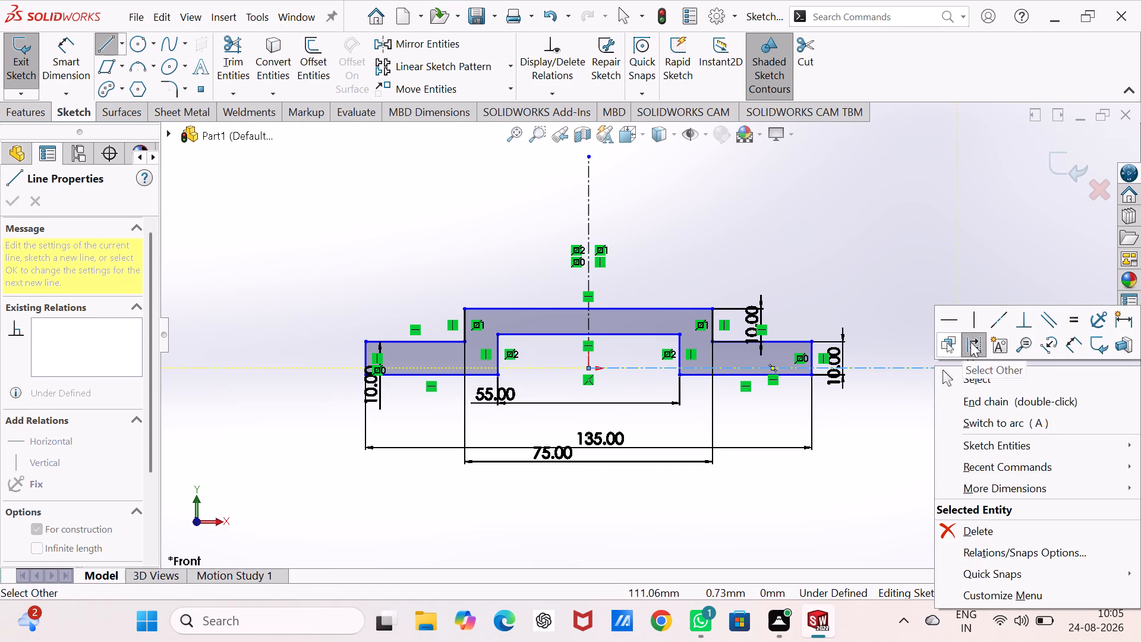
left_click(960, 374)
left_click(941, 383)
left_click(923, 429)
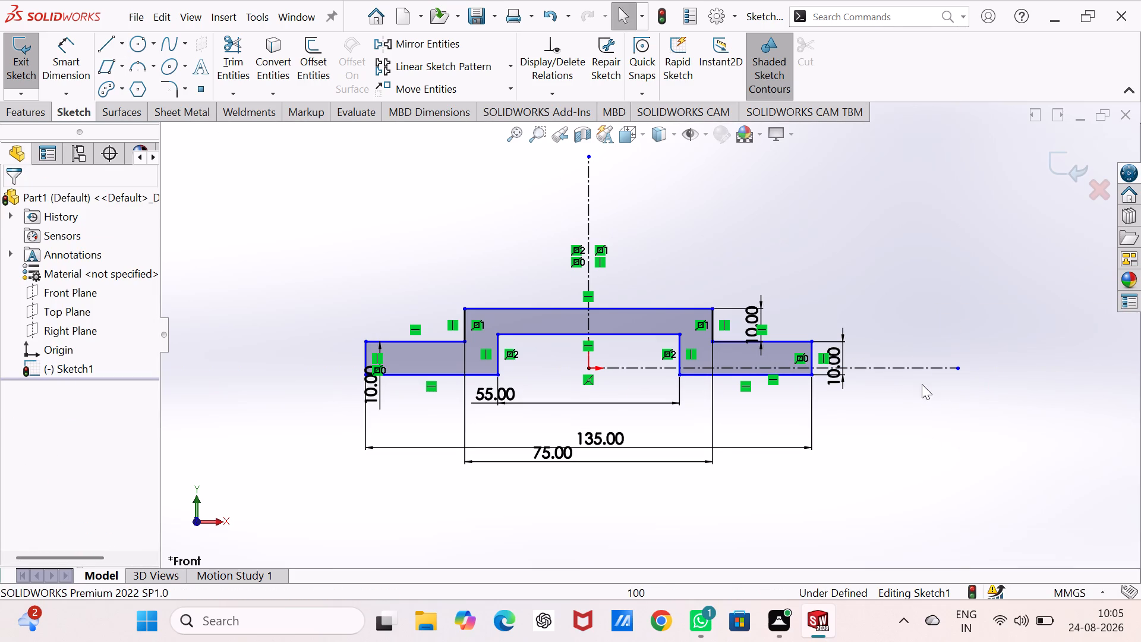
Make the right shoulder's bottom edge collinear with the horizontal construction centerline.
left_click(793, 374)
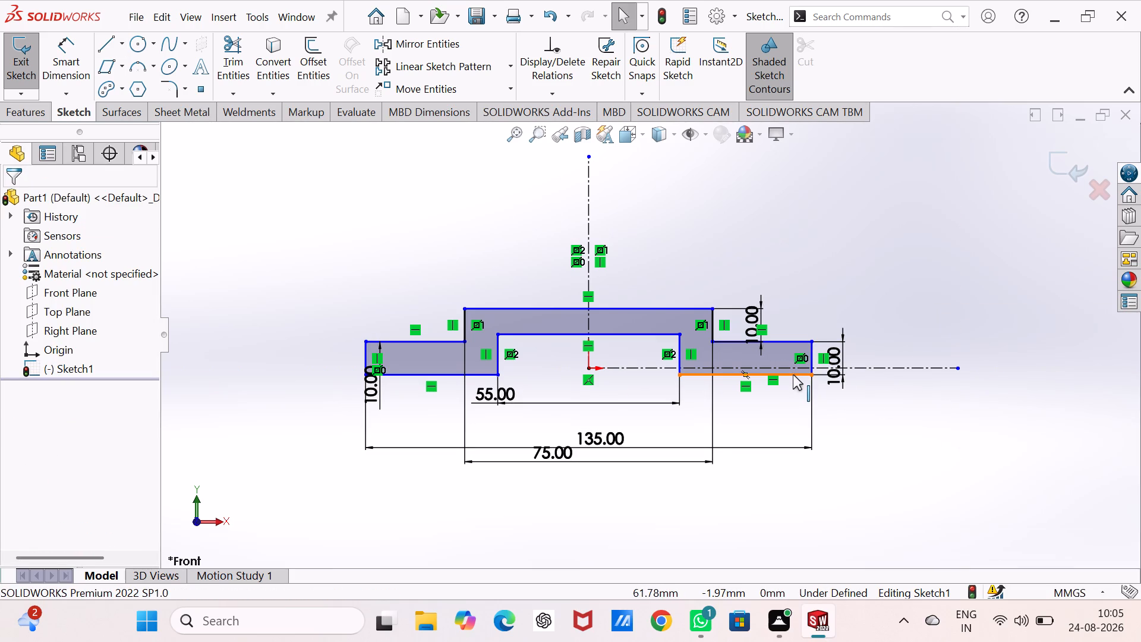
left_click(793, 368, "ctrl")
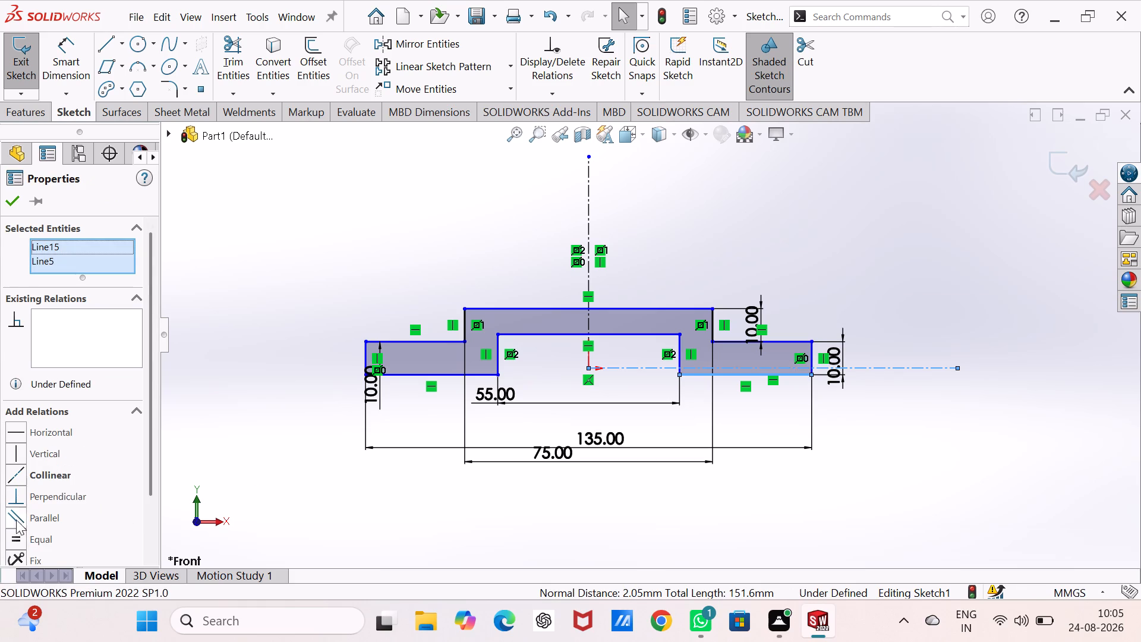
scroll(20, 525, "down", 1)
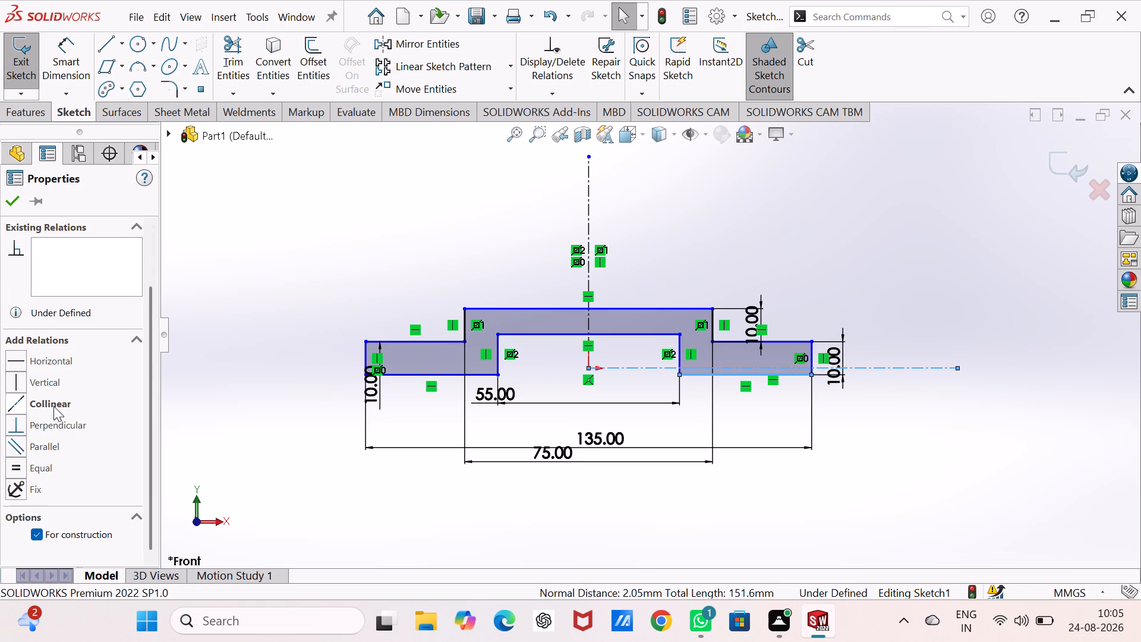
left_click(53, 406)
left_click(411, 225)
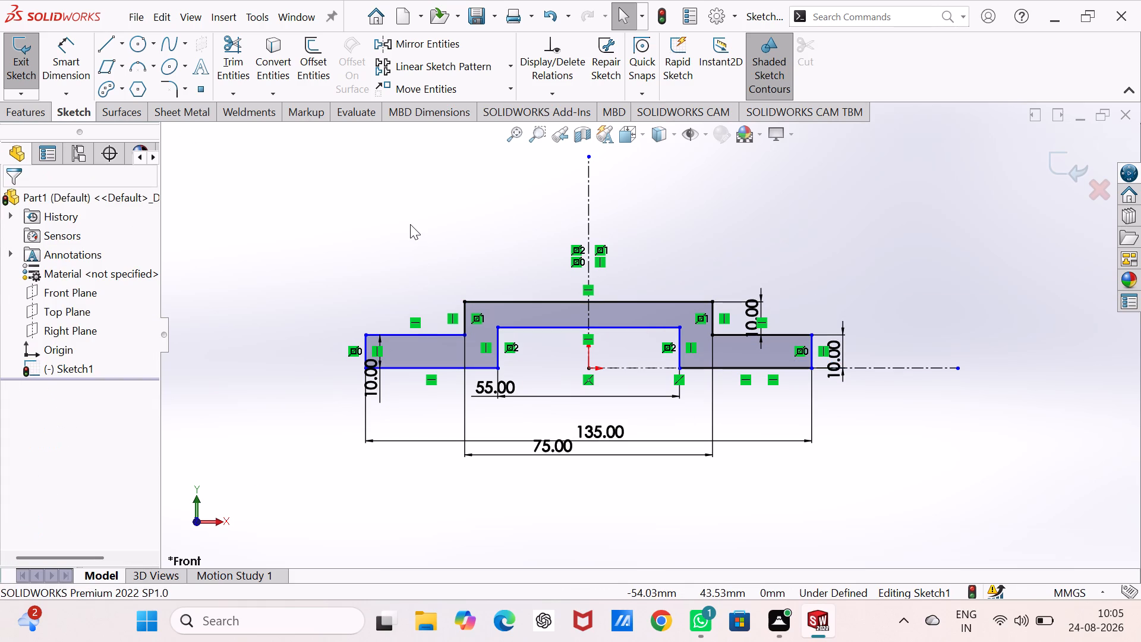
Make the left shoulder's bottom edge collinear with the horizontal construction centerline.
left_click(633, 366)
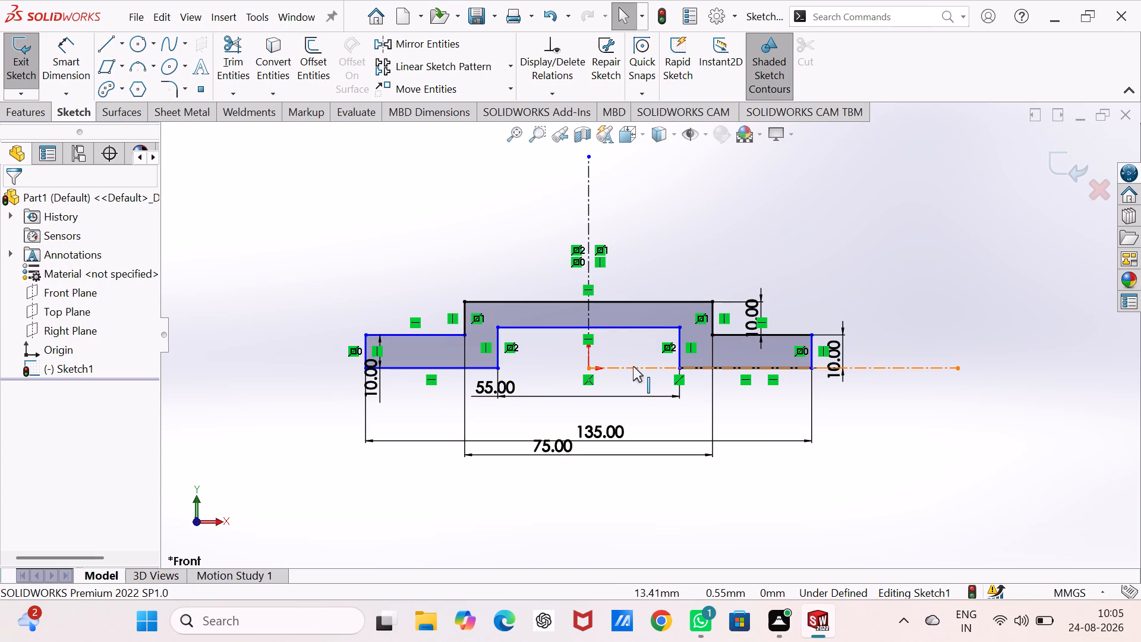
left_click(437, 370, "ctrl")
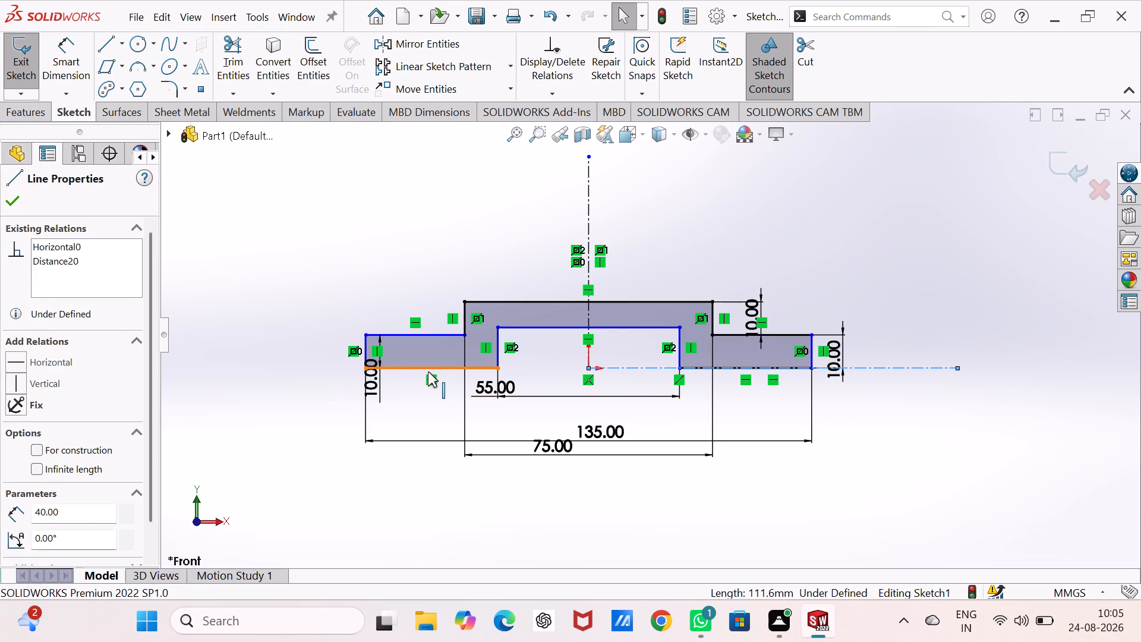
left_click(17, 469)
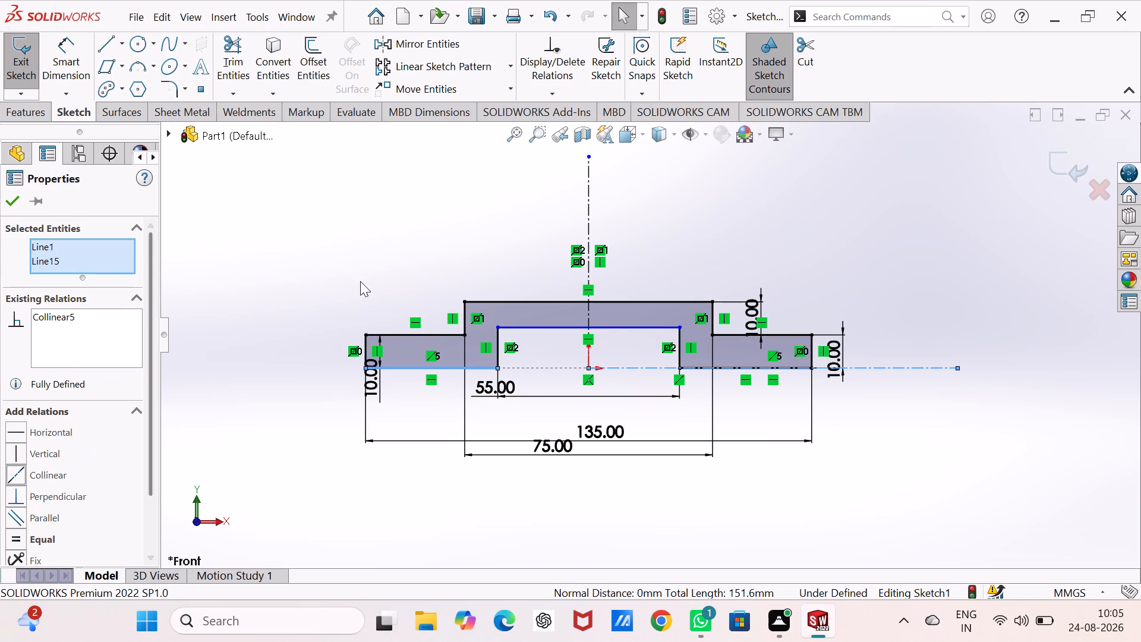
left_click(348, 265)
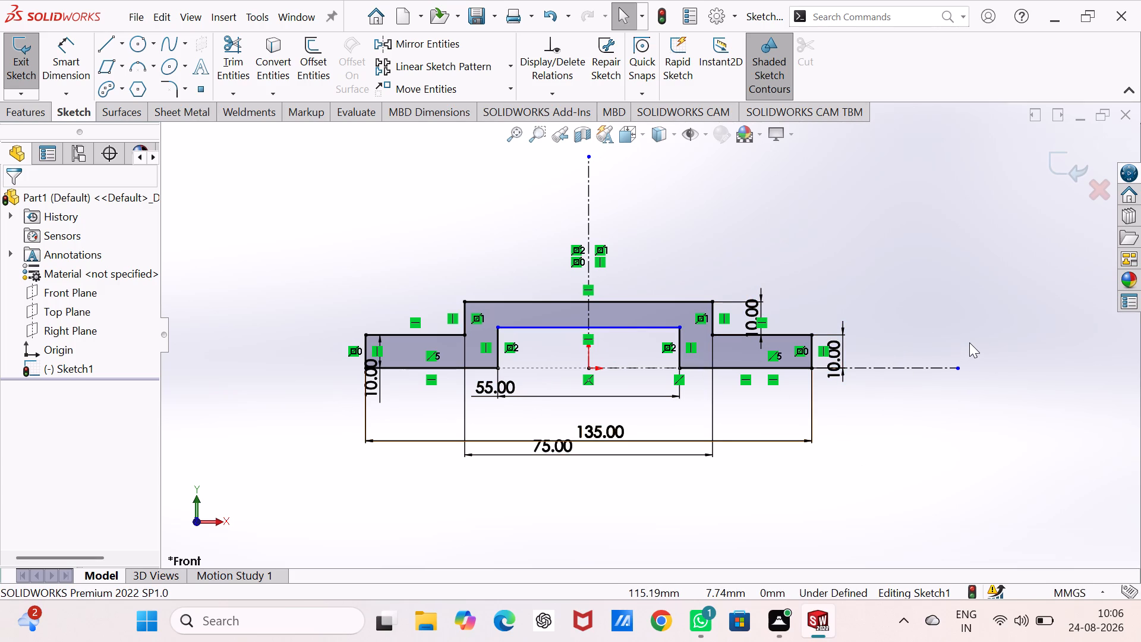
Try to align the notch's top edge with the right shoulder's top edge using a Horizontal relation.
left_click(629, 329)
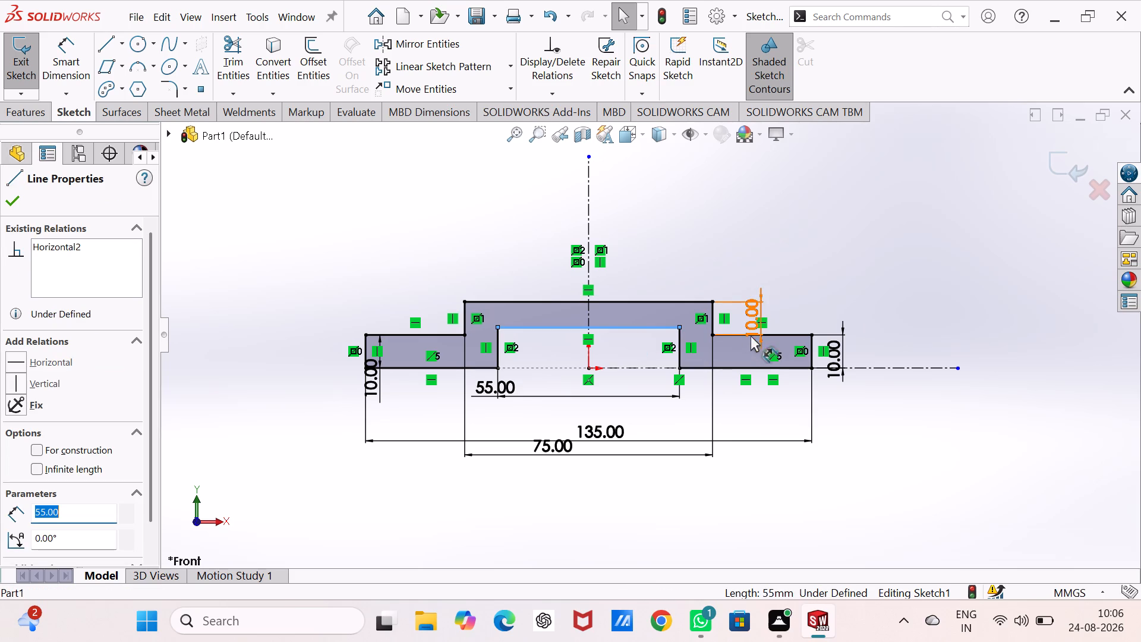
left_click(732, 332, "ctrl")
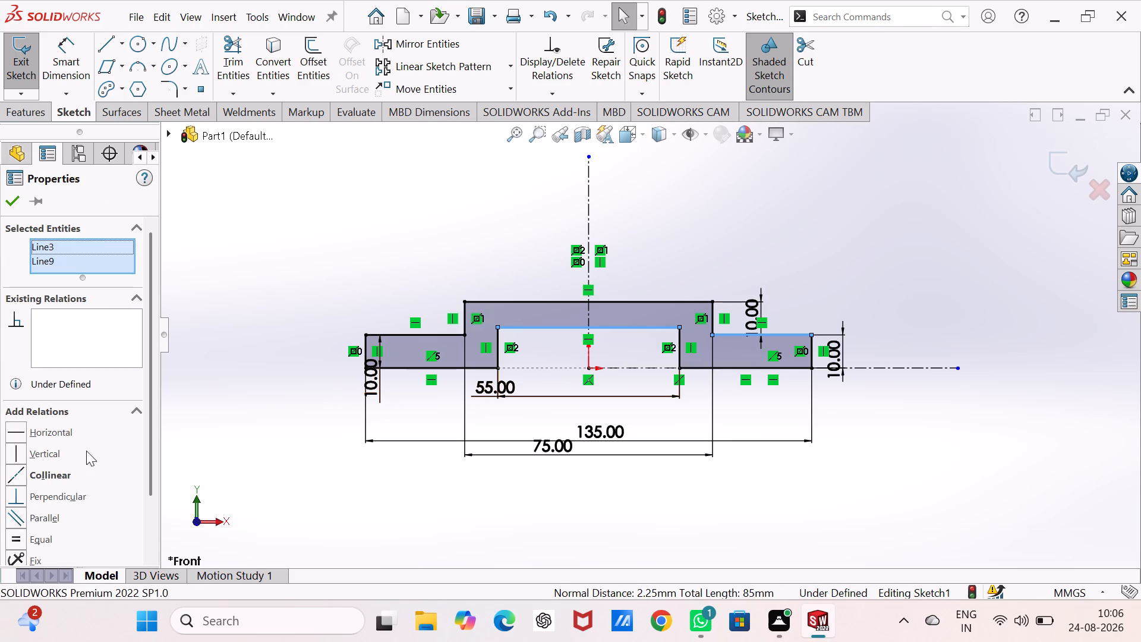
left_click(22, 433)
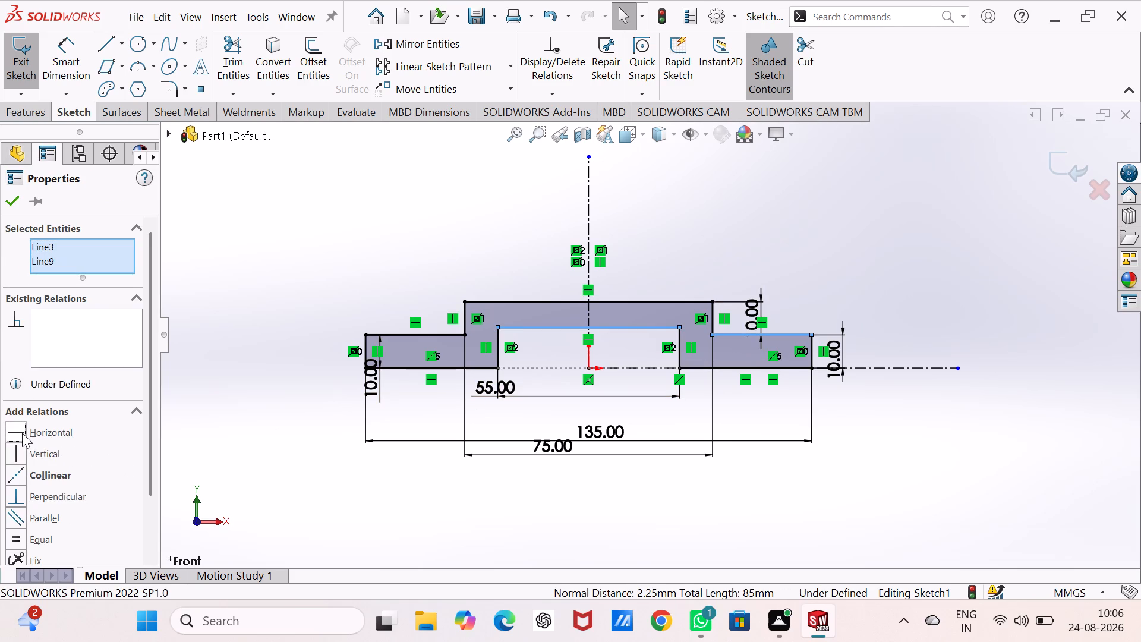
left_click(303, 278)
Dimension the notch's height from its top edge to the right shoulder's bottom edge to 10 mm, and exit the sketch.
right_click_drag(330, 342, 392, 258)
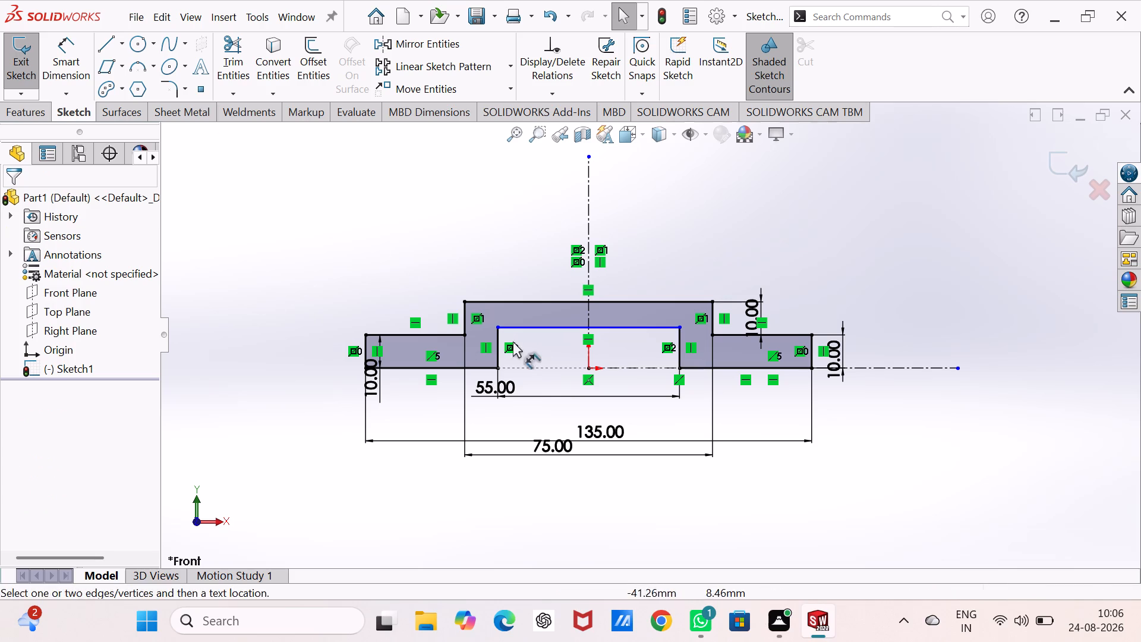
left_click(580, 325)
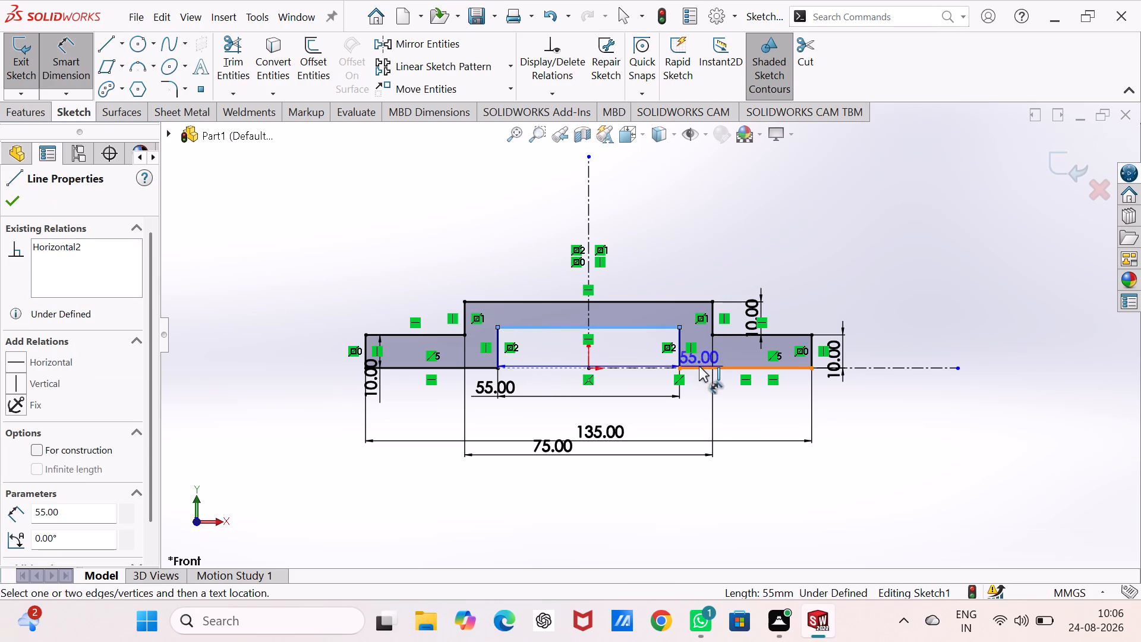
left_click(699, 366)
left_click(888, 344)
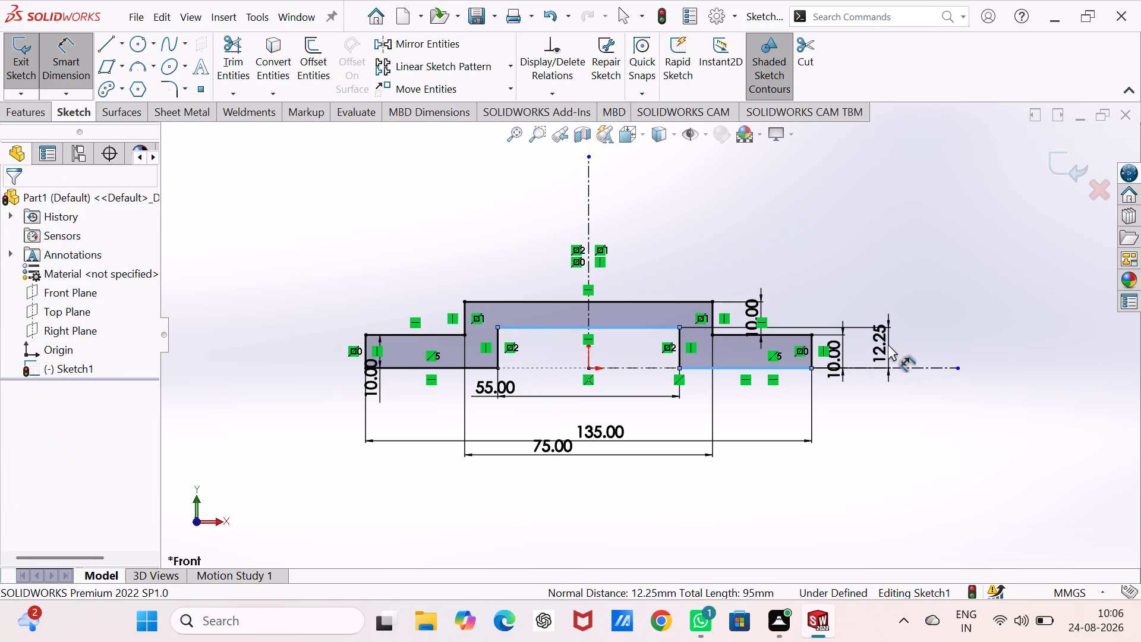
key("1")
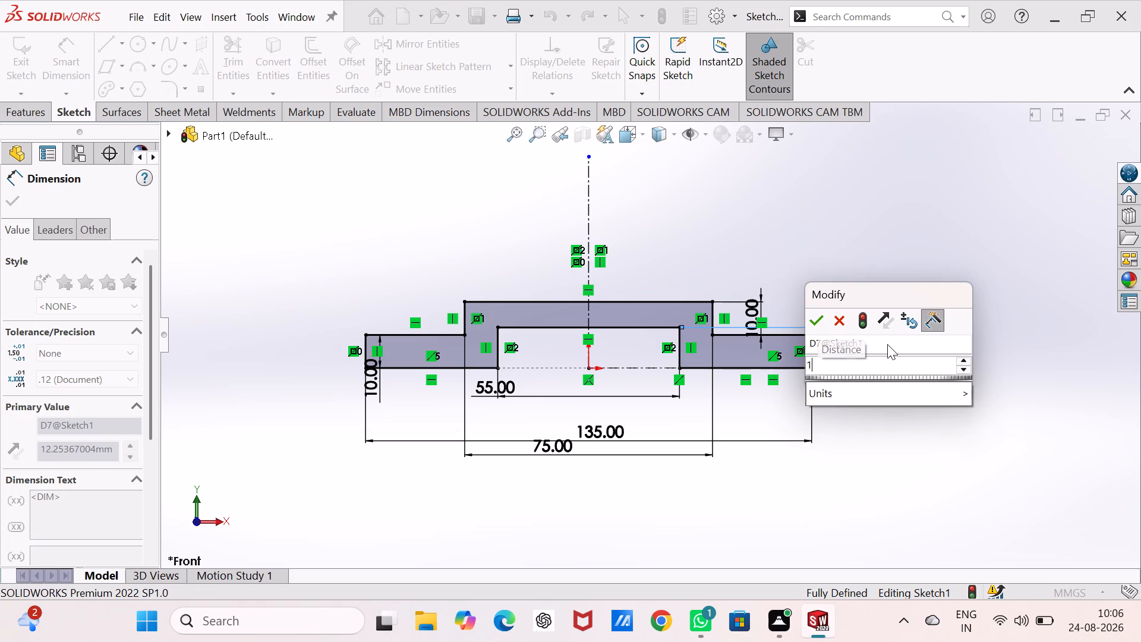
key("0")
key("Return")
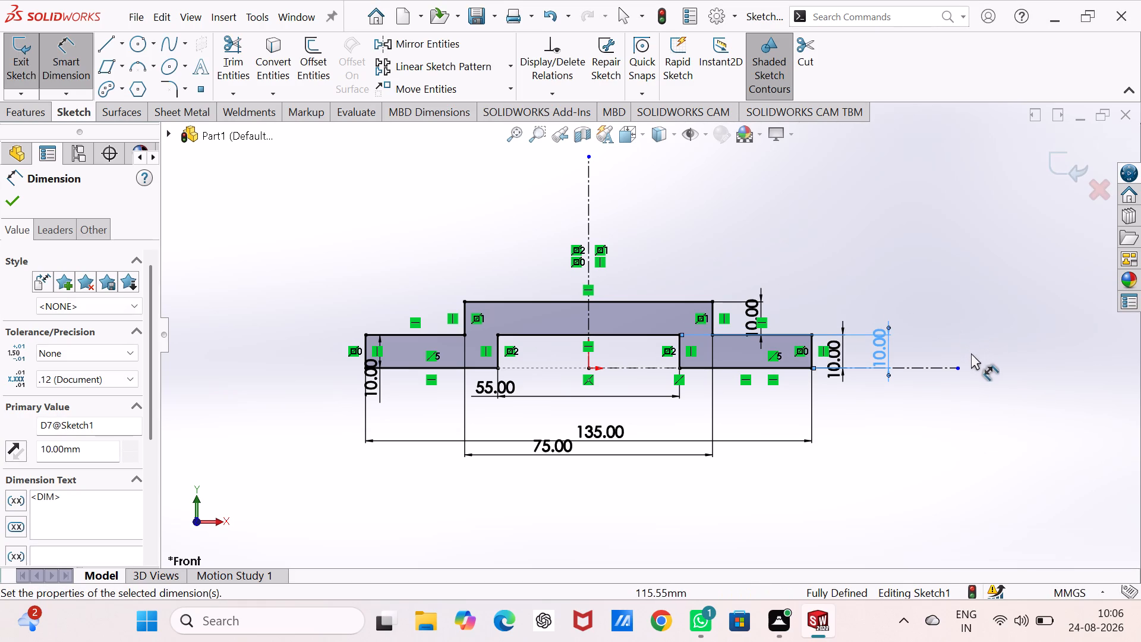
left_click(21, 49)
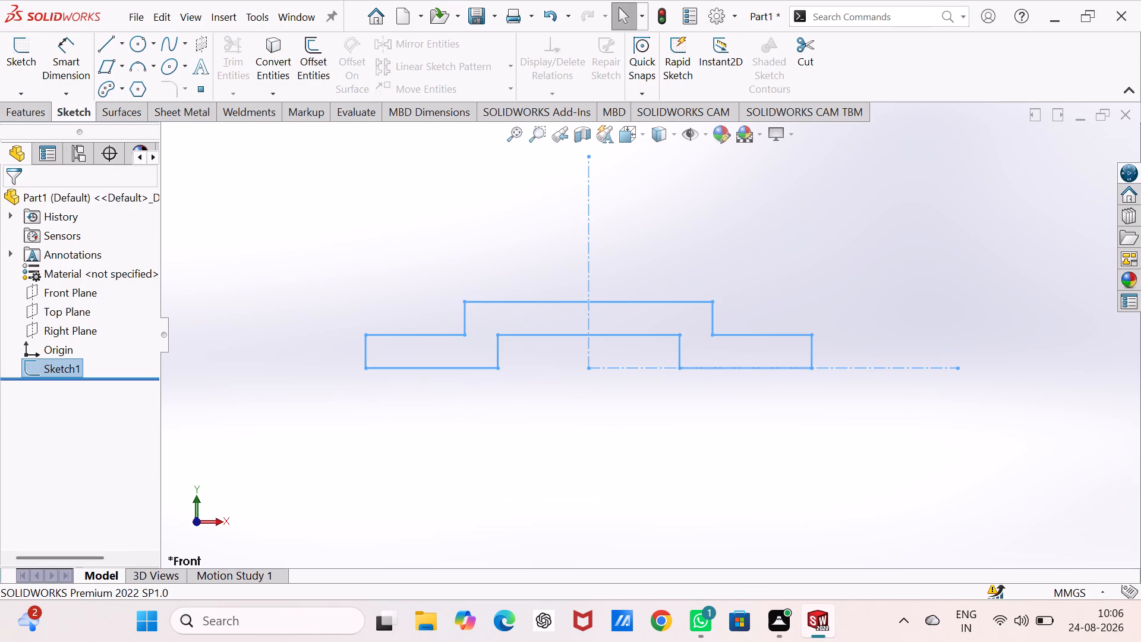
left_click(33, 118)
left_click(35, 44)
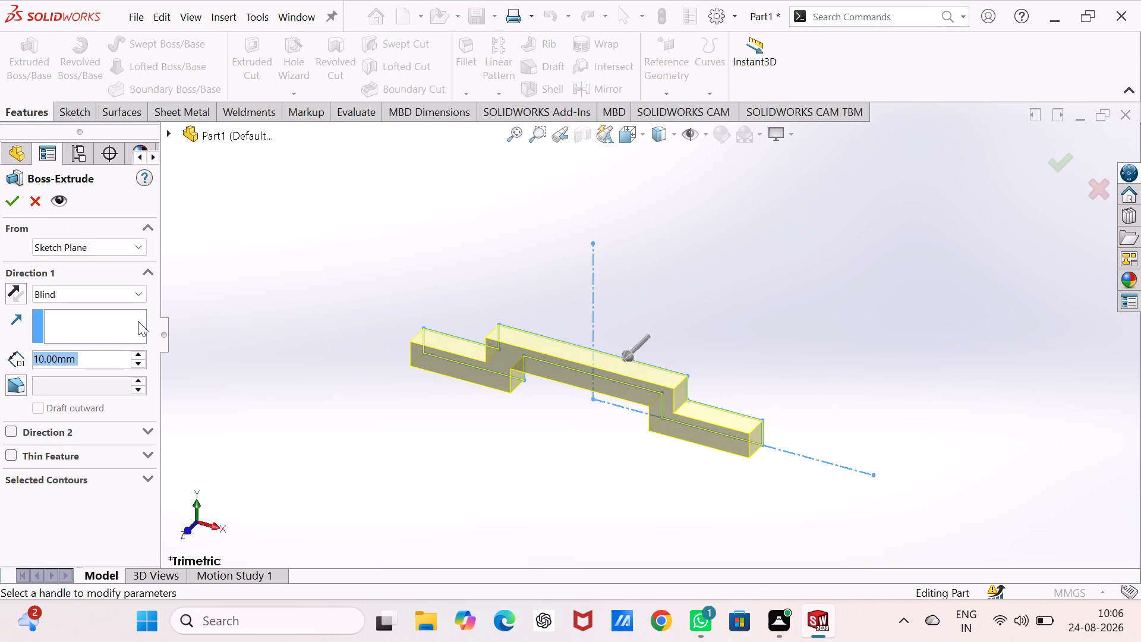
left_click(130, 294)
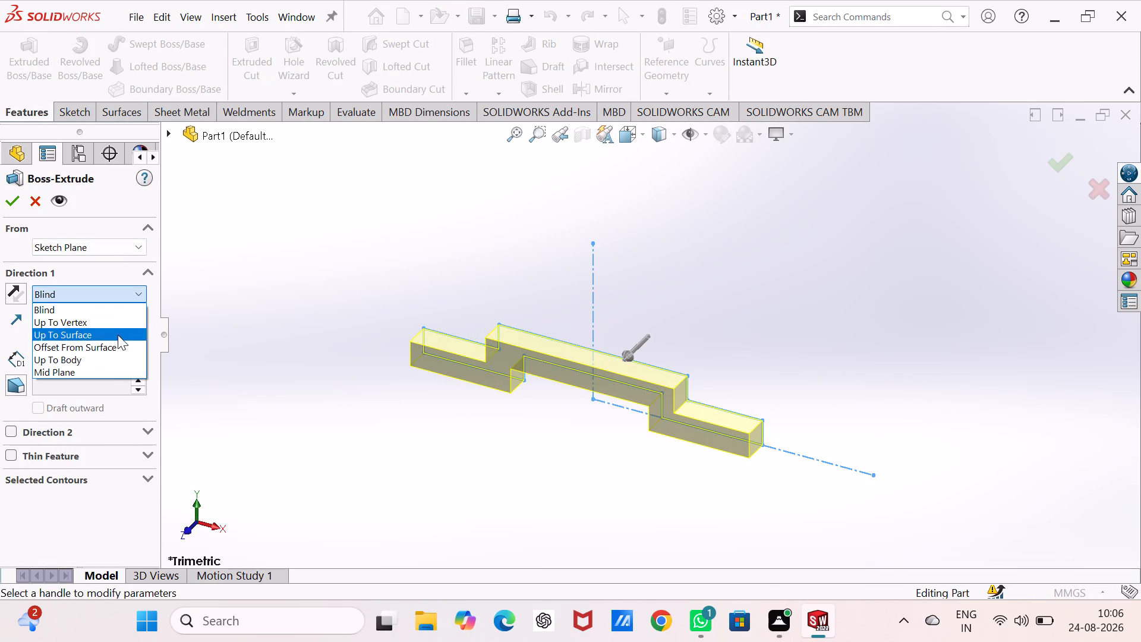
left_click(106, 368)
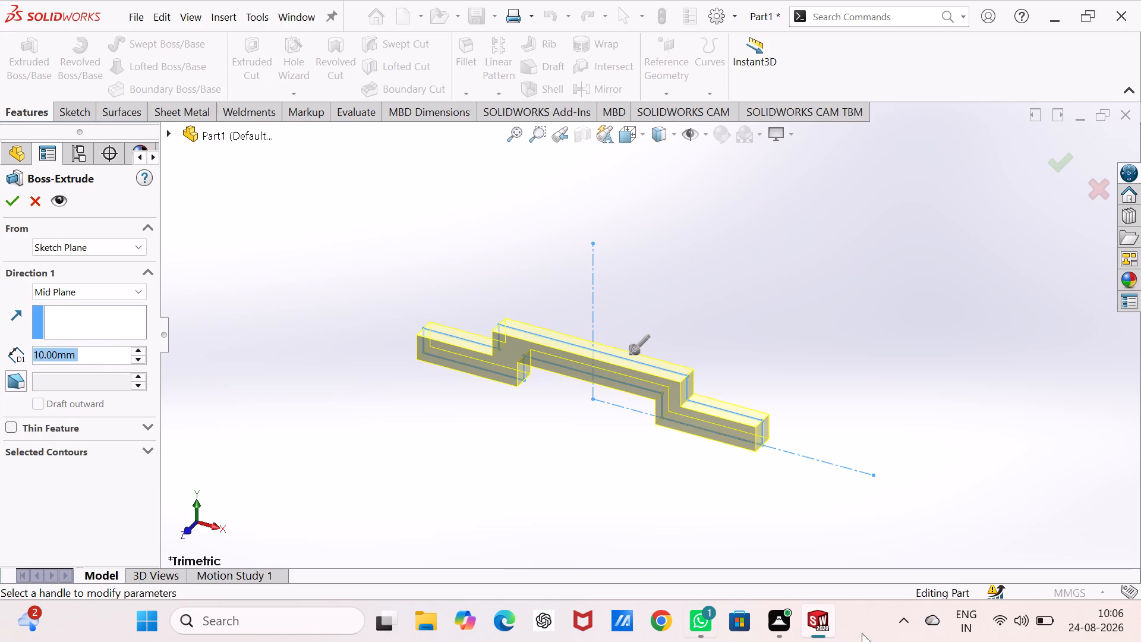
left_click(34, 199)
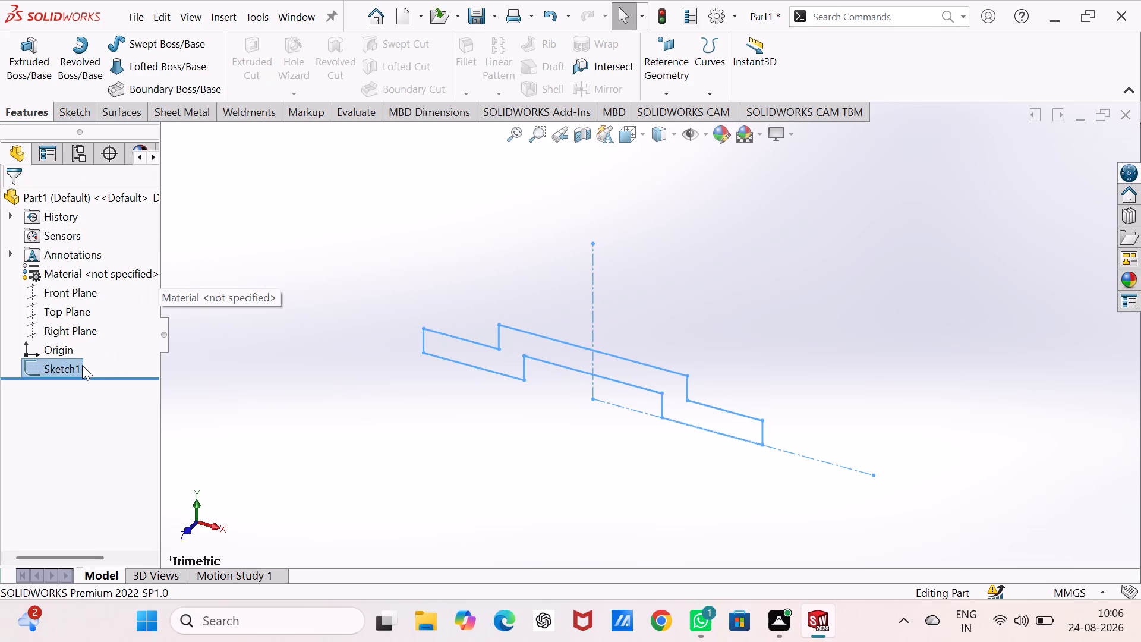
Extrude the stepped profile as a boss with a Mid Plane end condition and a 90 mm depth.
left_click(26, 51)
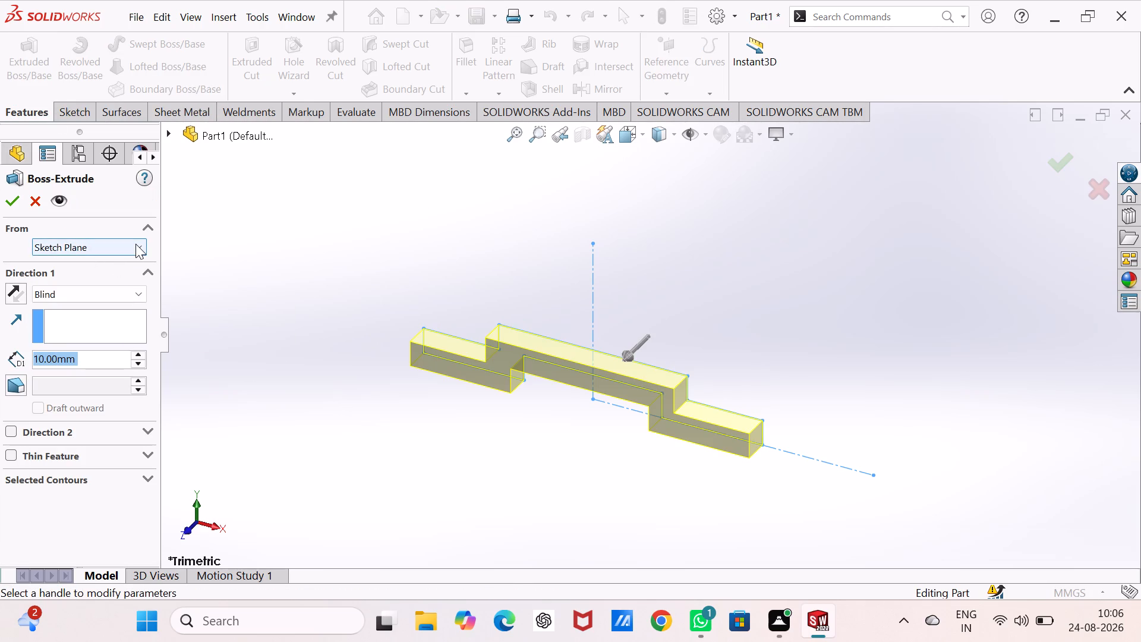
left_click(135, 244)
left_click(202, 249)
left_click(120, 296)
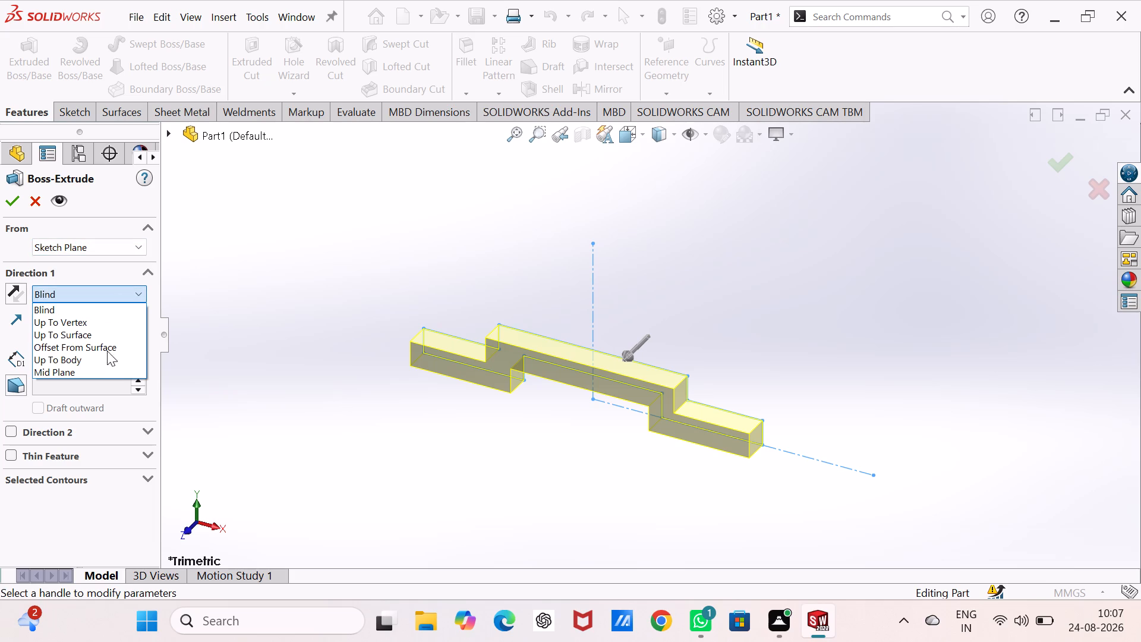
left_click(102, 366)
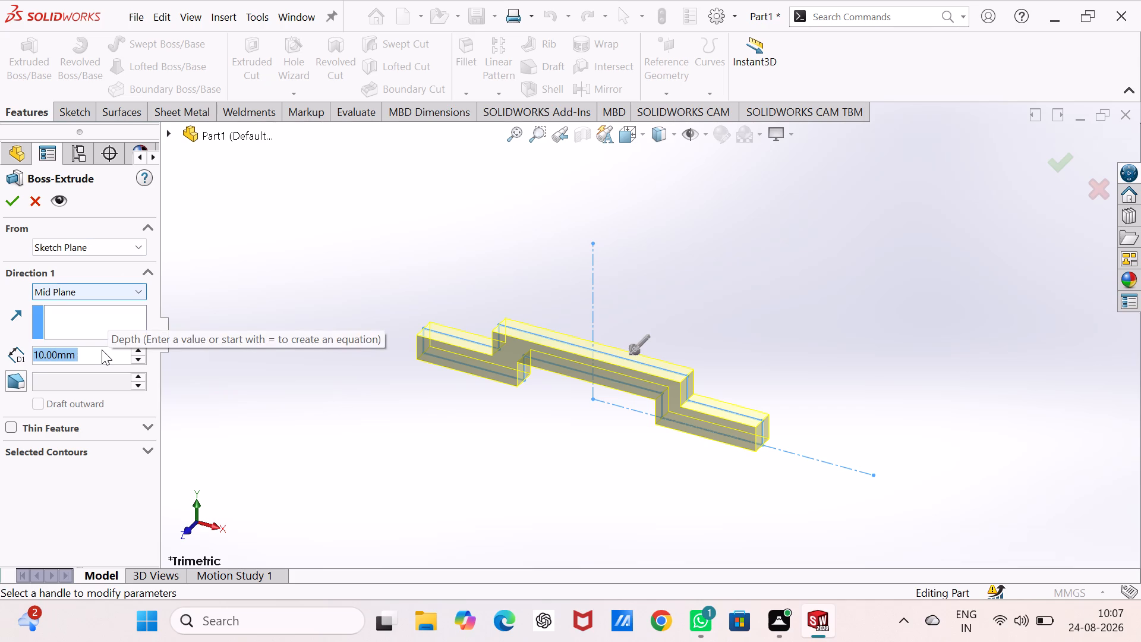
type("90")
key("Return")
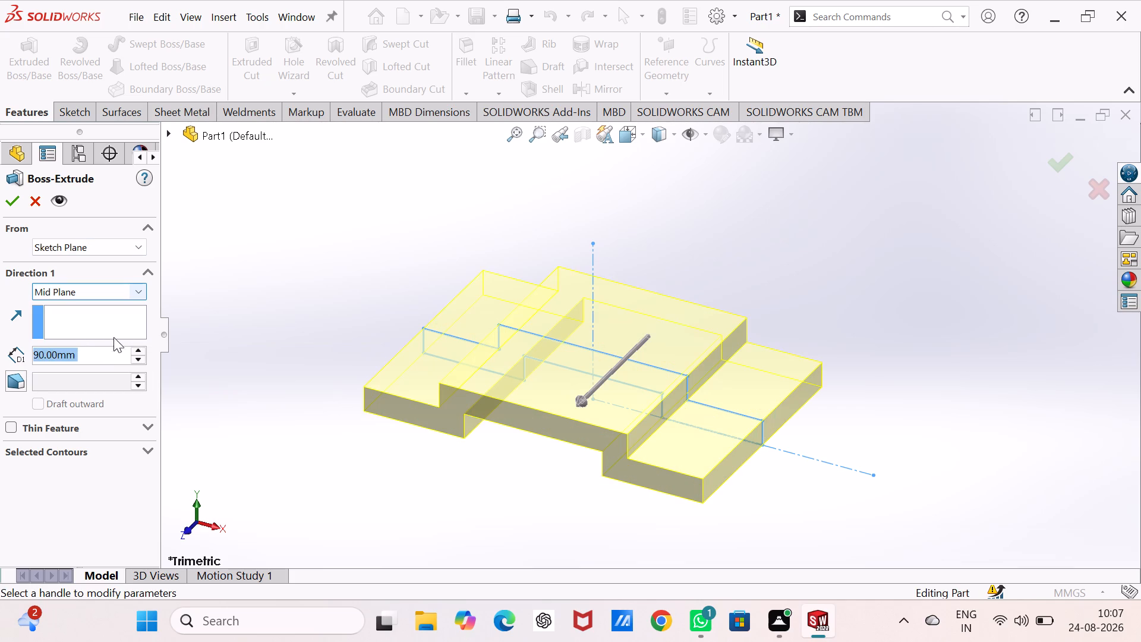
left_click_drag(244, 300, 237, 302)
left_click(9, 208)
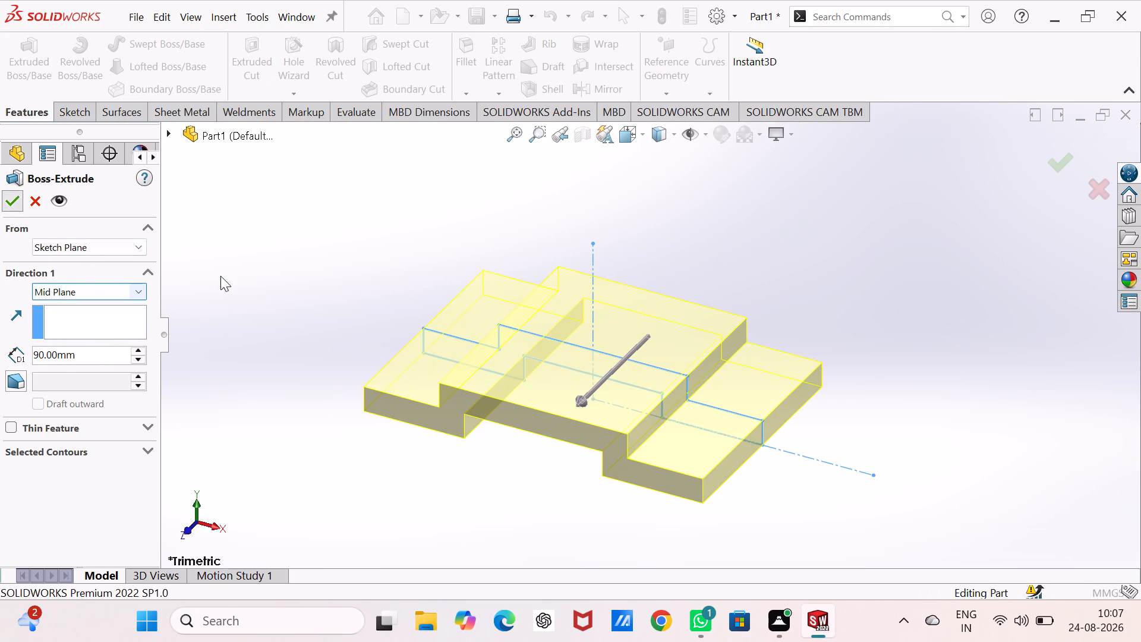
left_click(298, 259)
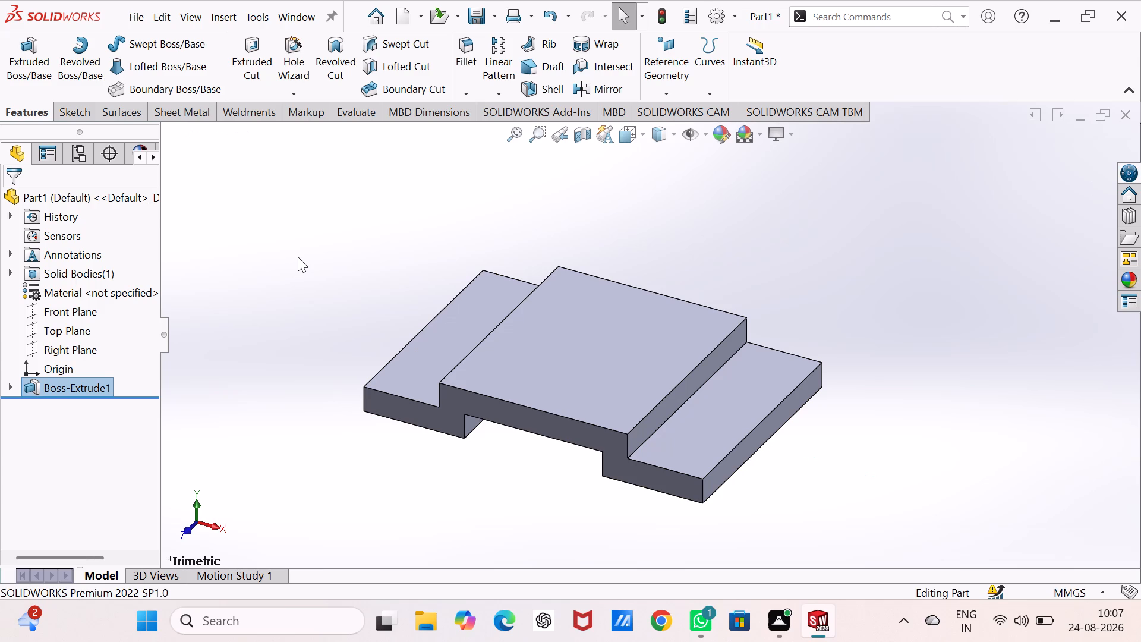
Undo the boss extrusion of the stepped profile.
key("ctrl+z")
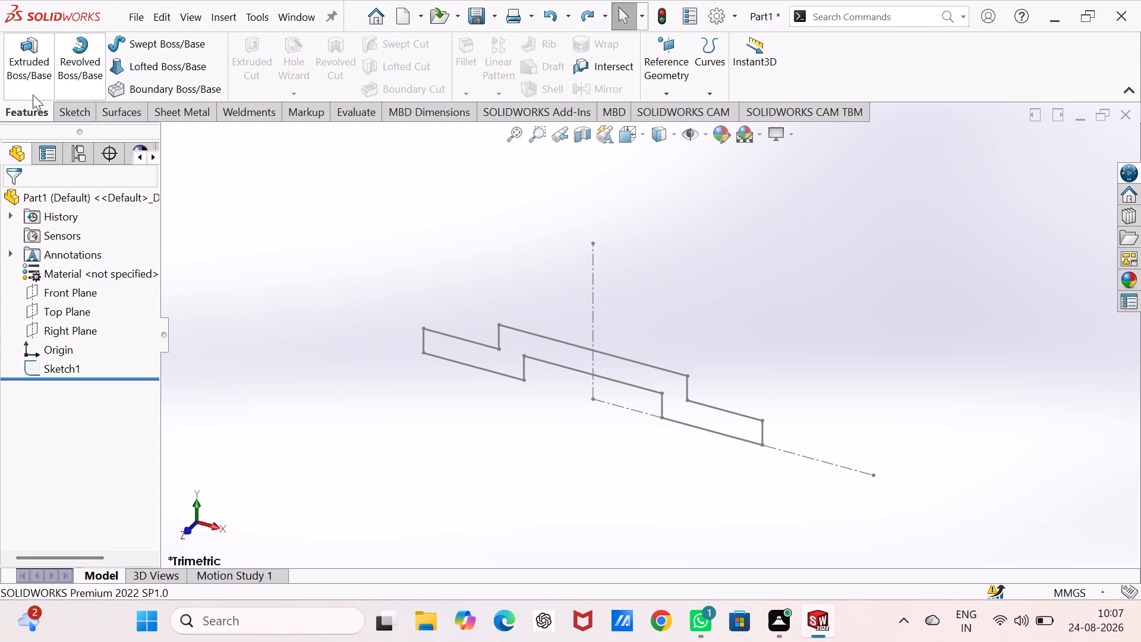
Extrude the stepped profile's closed contour again as a Mid Plane boss with a 90 mm depth.
left_click(34, 58)
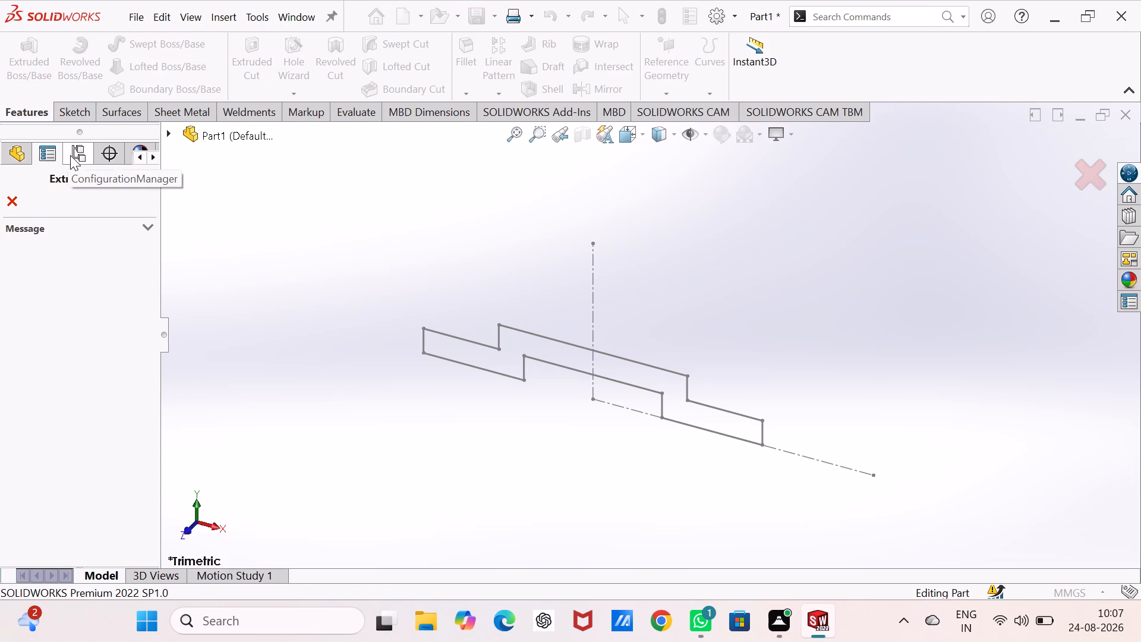
left_click(511, 334)
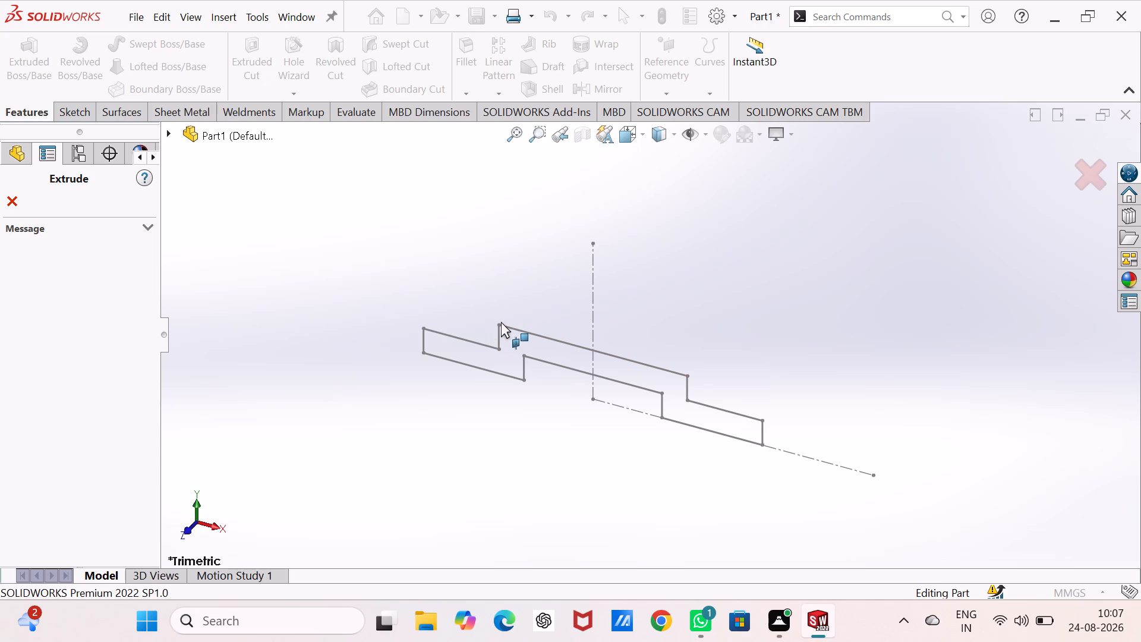
left_click(501, 322)
left_click(625, 369)
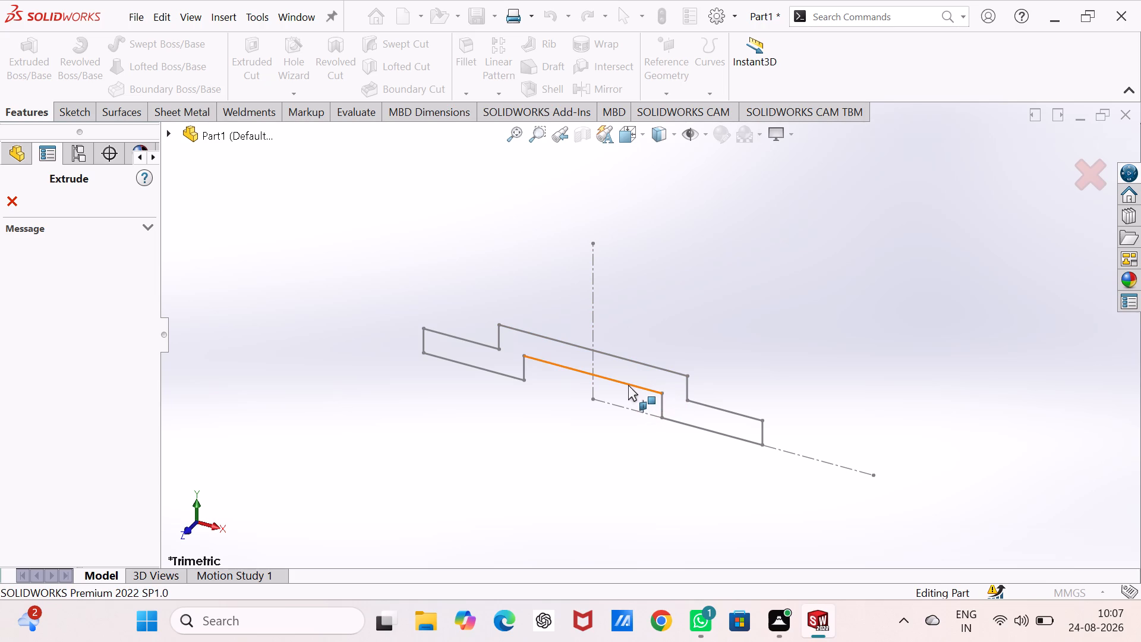
left_click(628, 385)
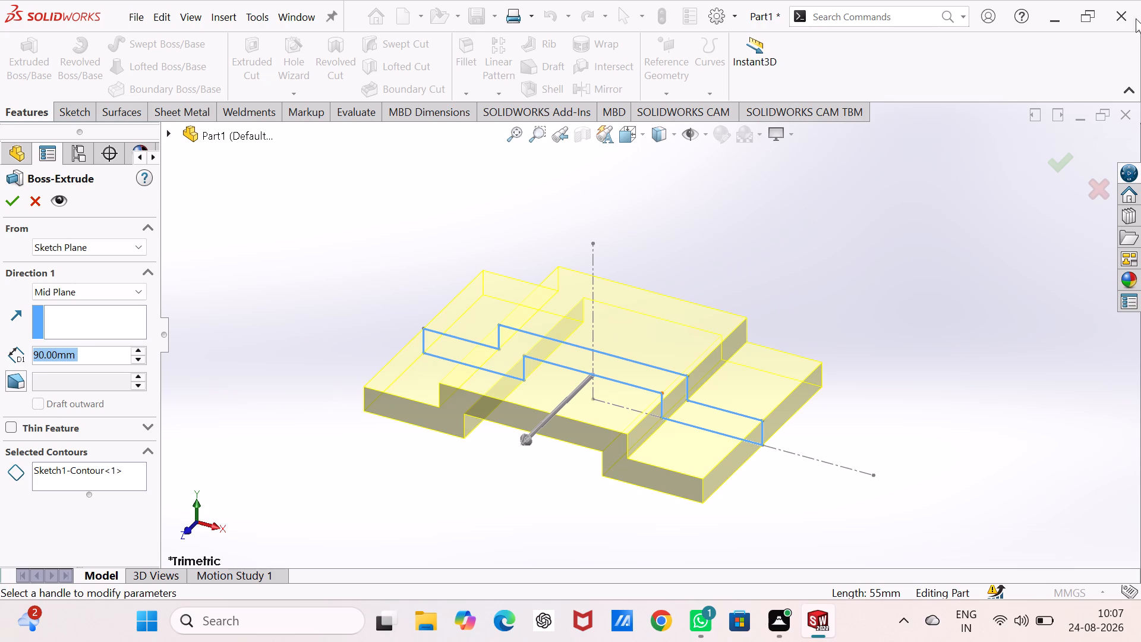
left_click(4, 191)
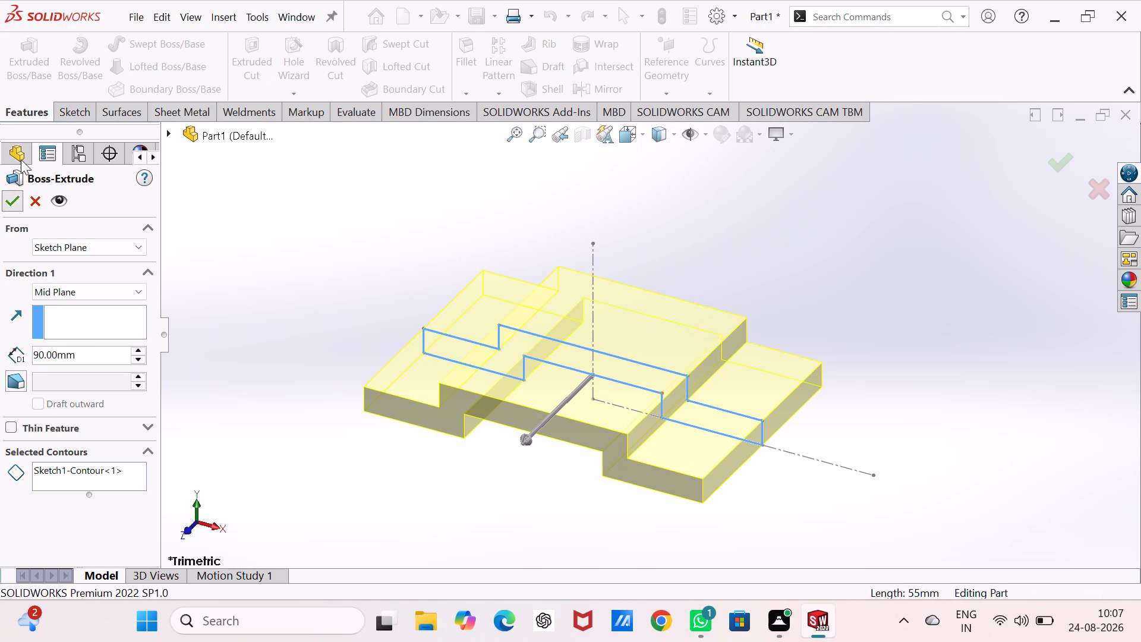
left_click(298, 247)
middle_click_drag(298, 246, 428, 332)
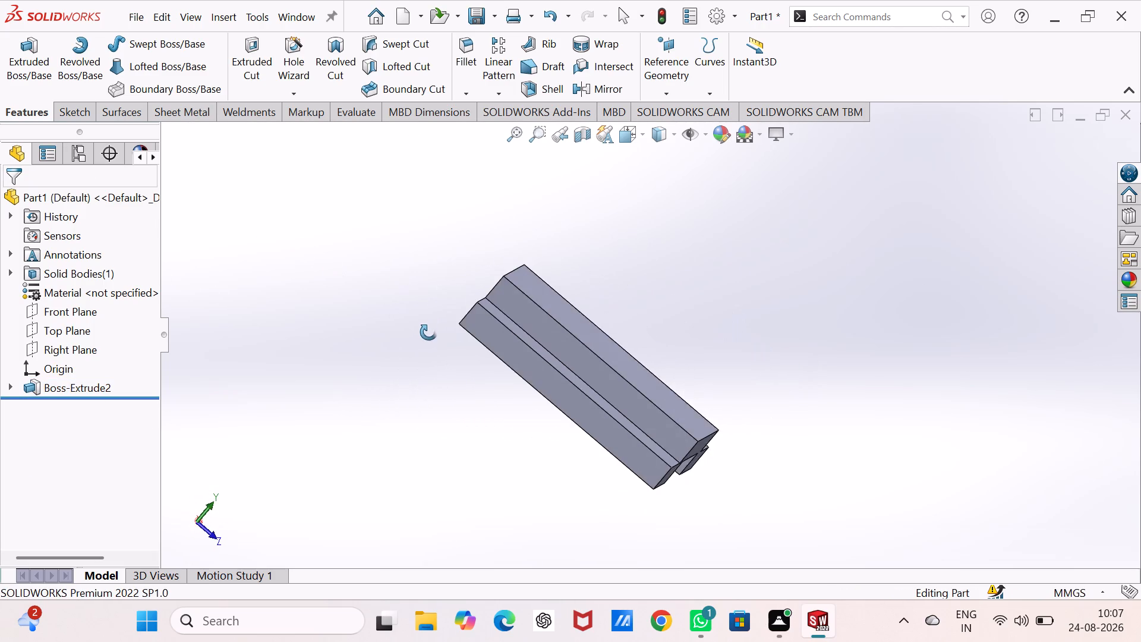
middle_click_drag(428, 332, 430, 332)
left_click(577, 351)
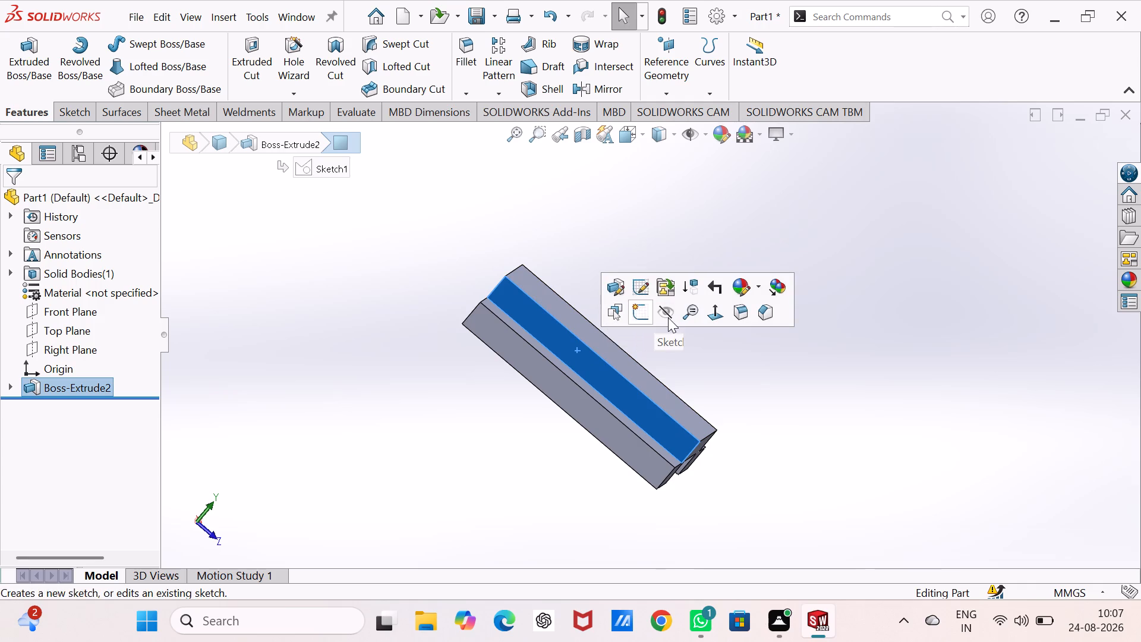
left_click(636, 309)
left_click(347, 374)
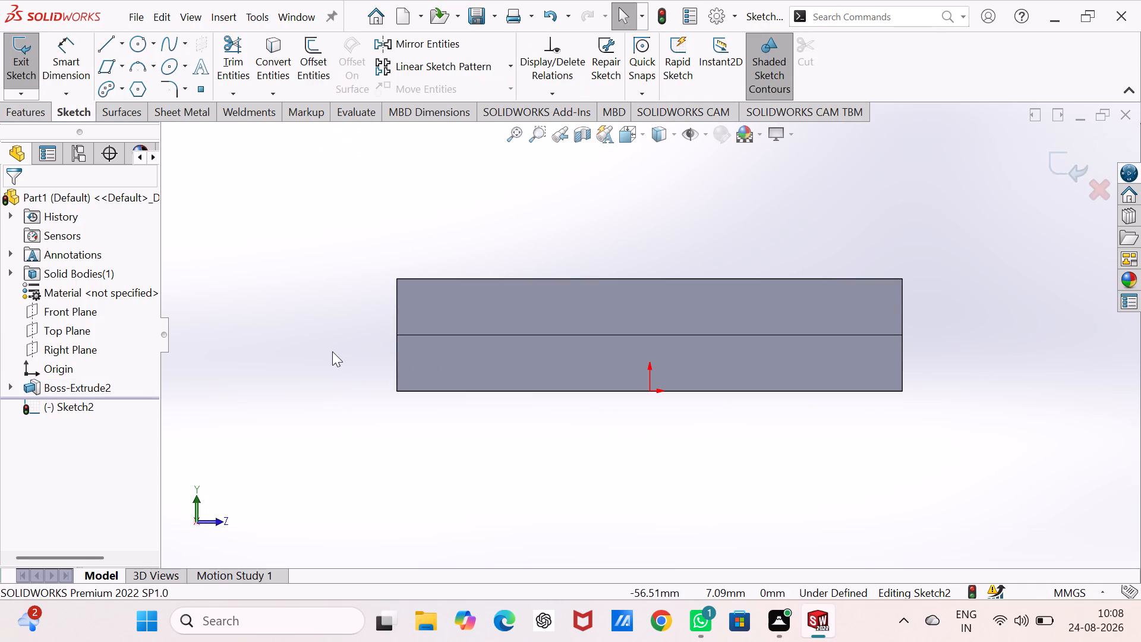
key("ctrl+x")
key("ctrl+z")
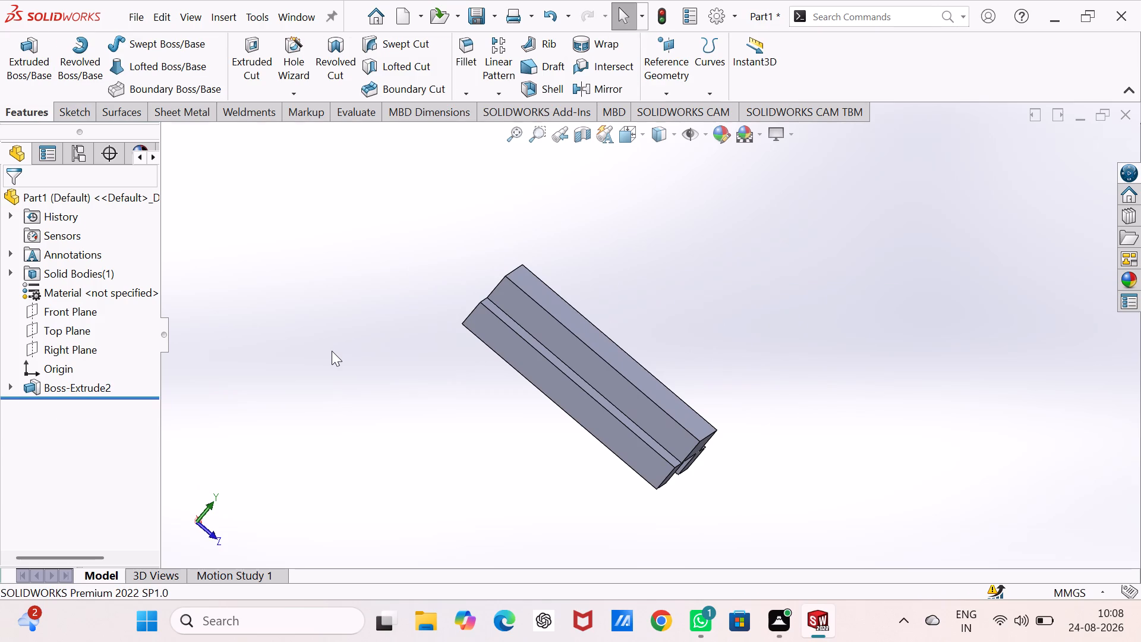
Open a new sketch on the rear stepped end face of the extruded body.
key("ctrl+7")
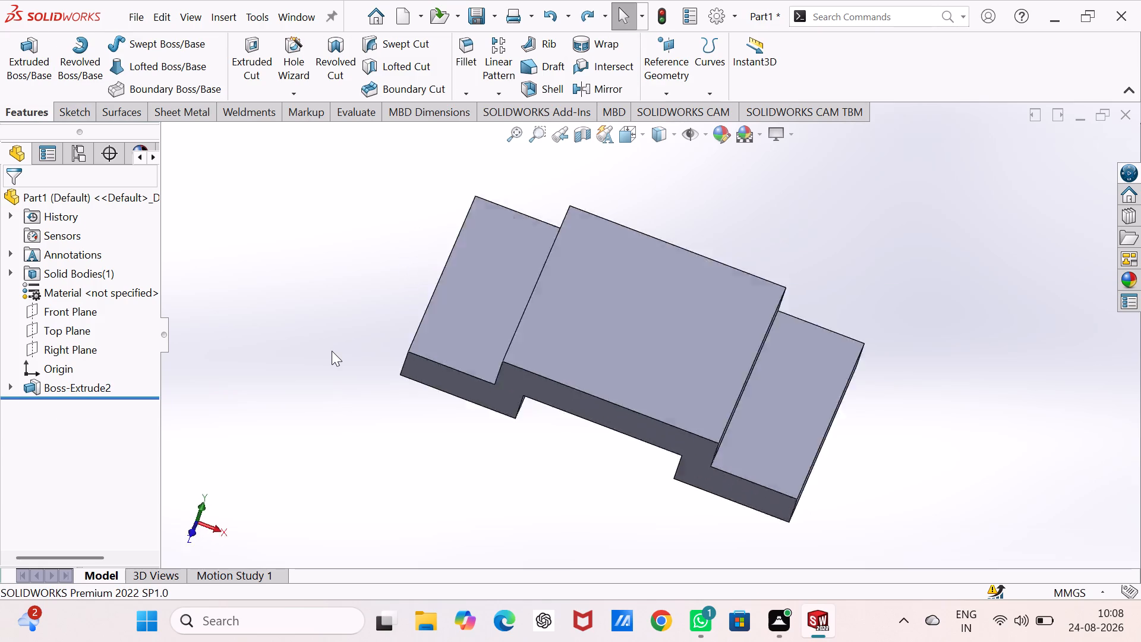
left_click(1000, 272)
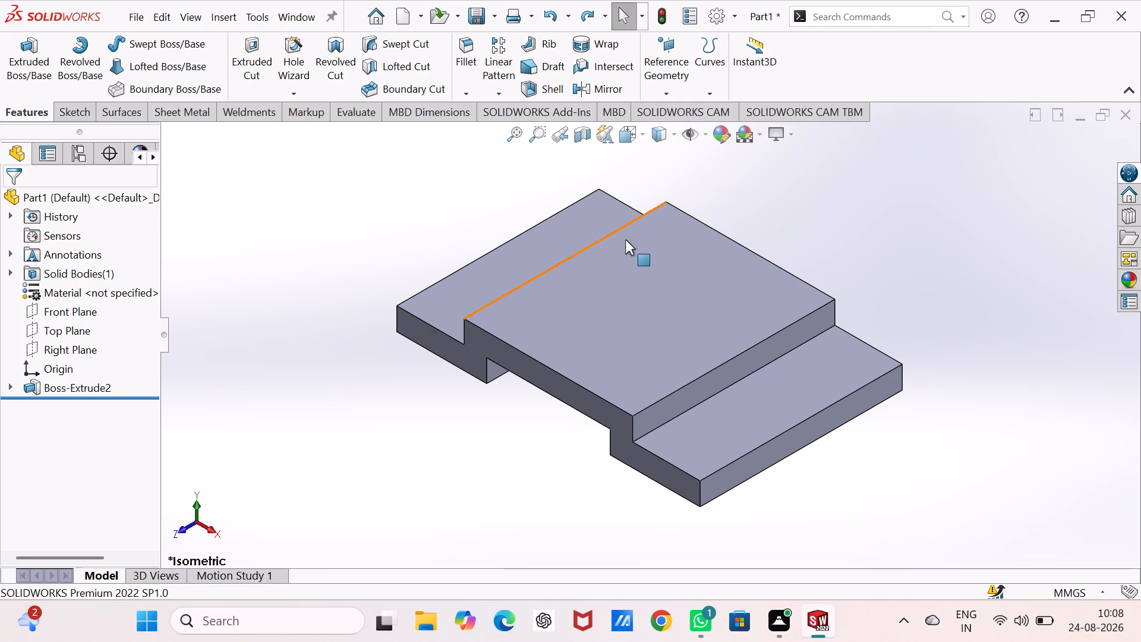
middle_click_drag(880, 249, 820, 297)
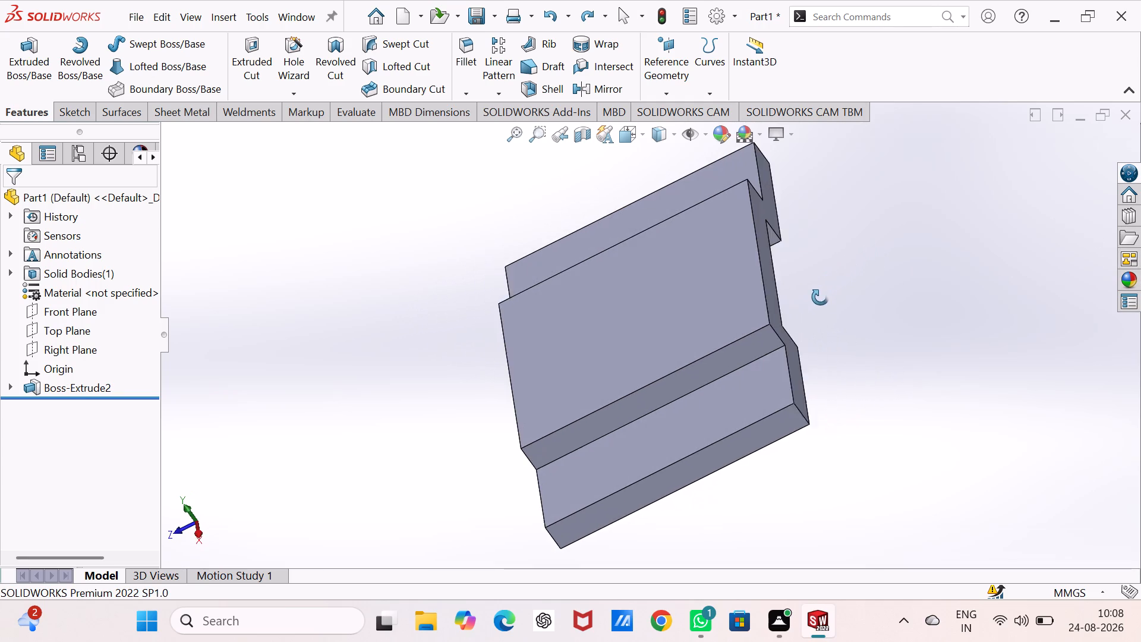
middle_click_drag(820, 297, 816, 297)
left_click(764, 243)
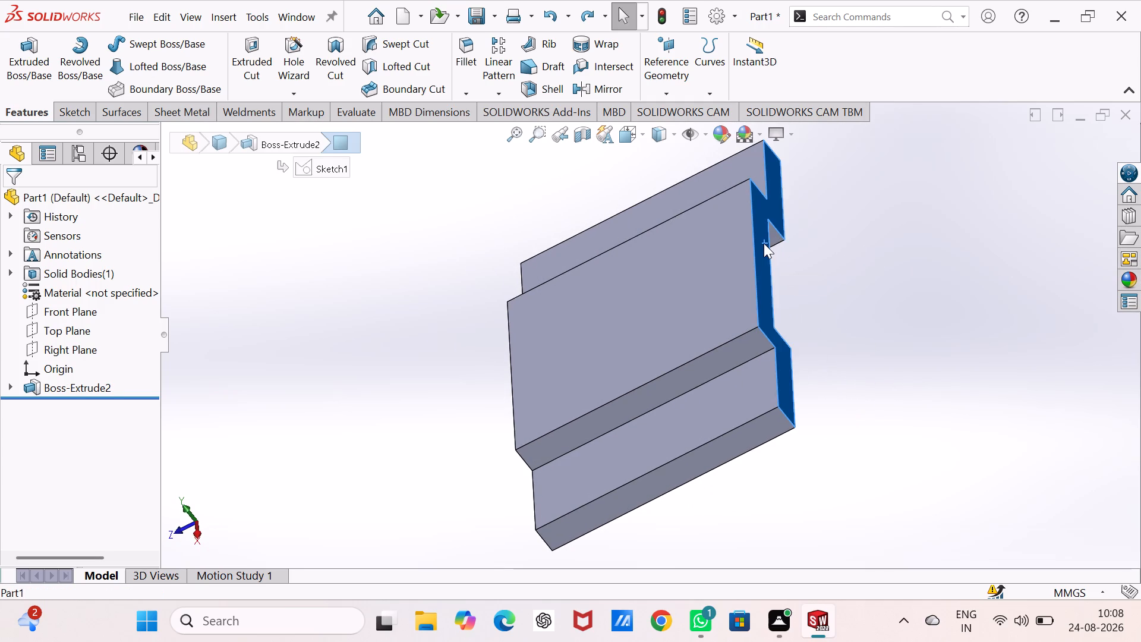
left_click(825, 201)
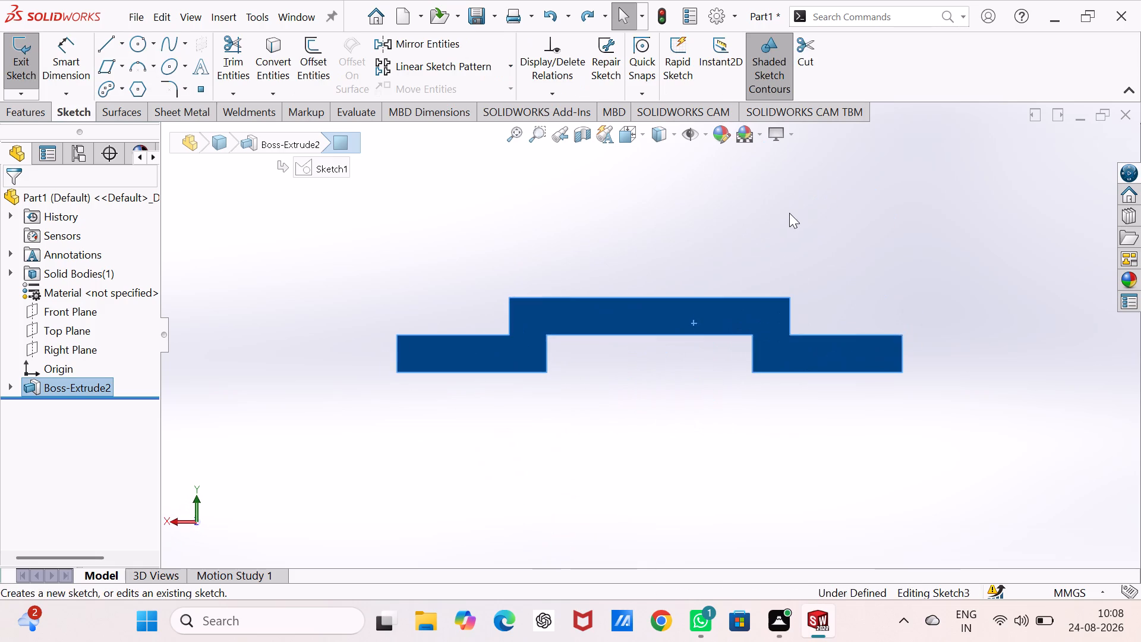
left_click(787, 213)
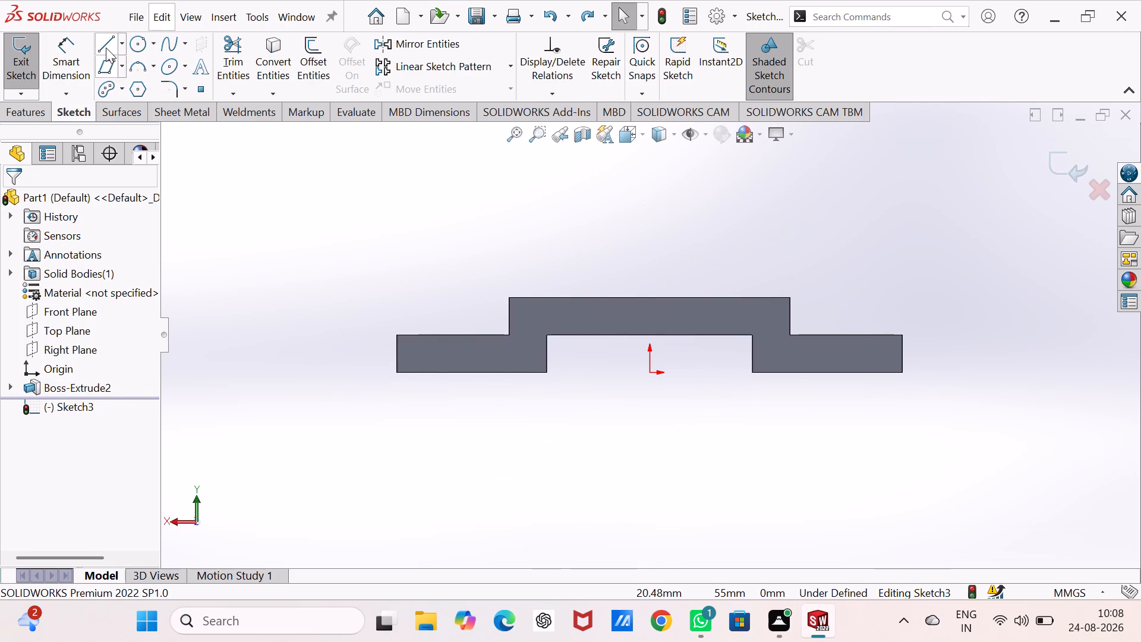
Sketch a closed arched profile on the raised section's top edge, with an about 34 mm vertical side and an about 38 mm radius tangent arc.
left_click(106, 48)
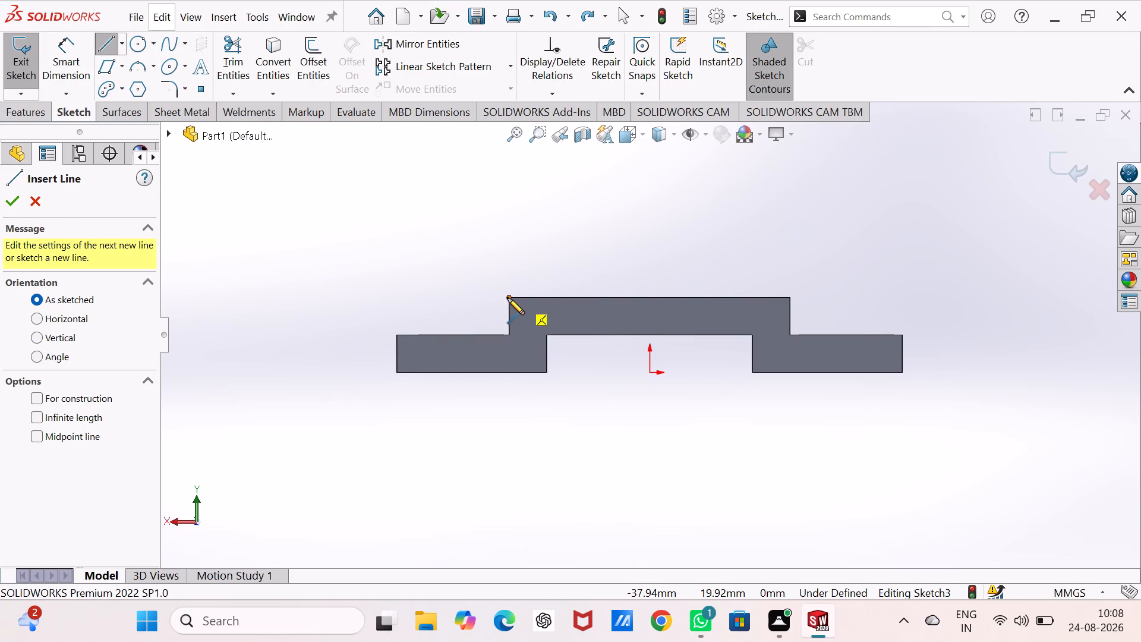
left_click(508, 298)
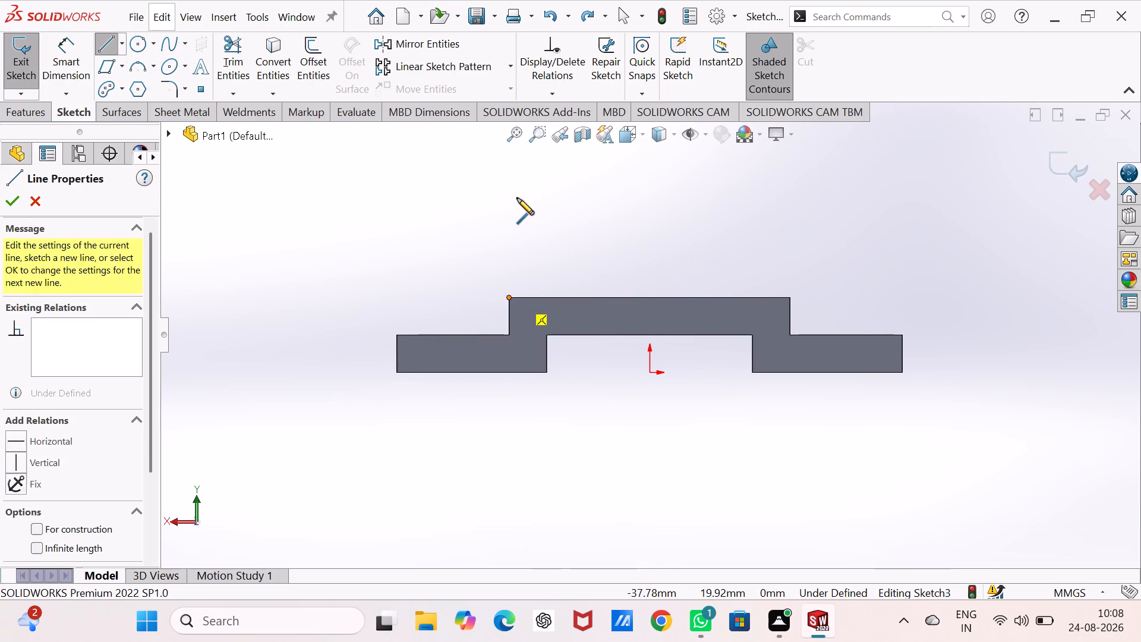
left_click(506, 169)
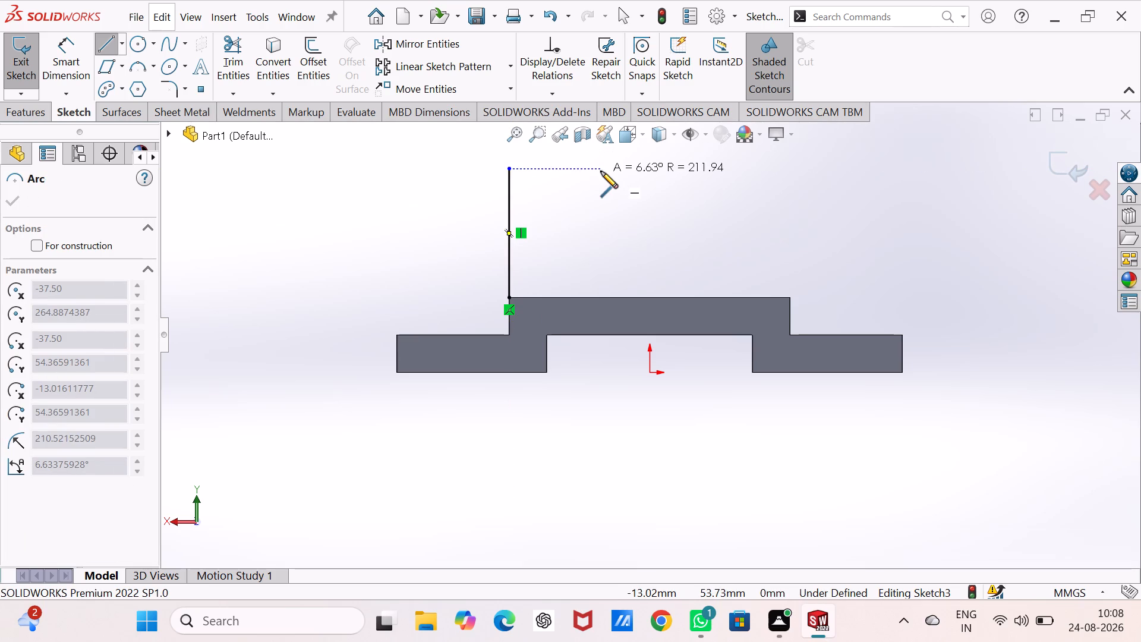
scroll(601, 171, "down", 3)
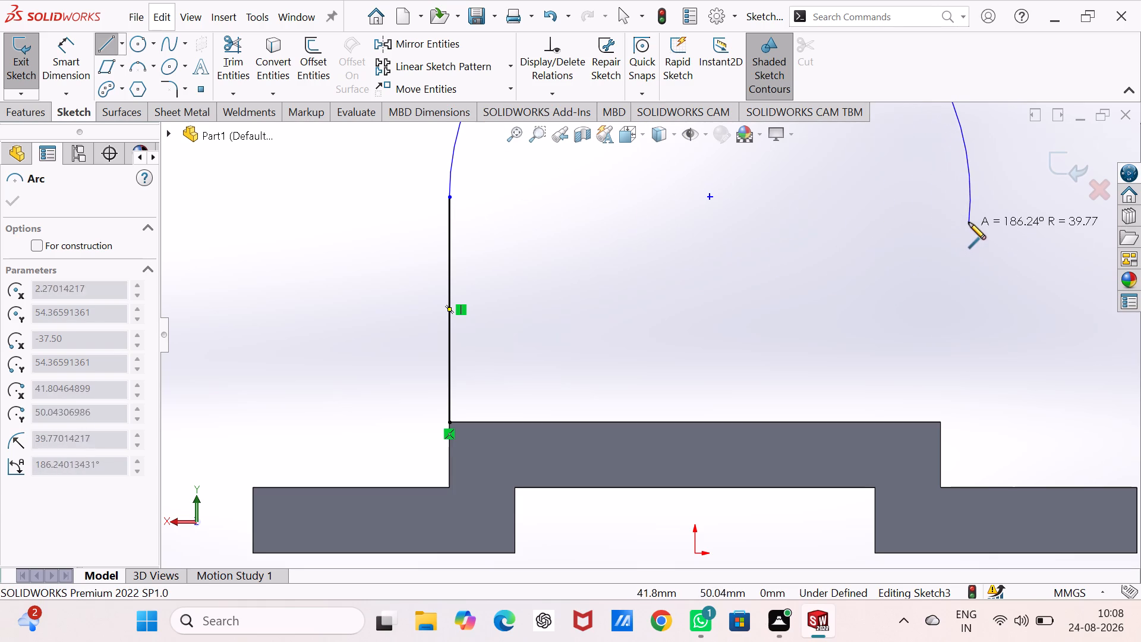
left_click(951, 197)
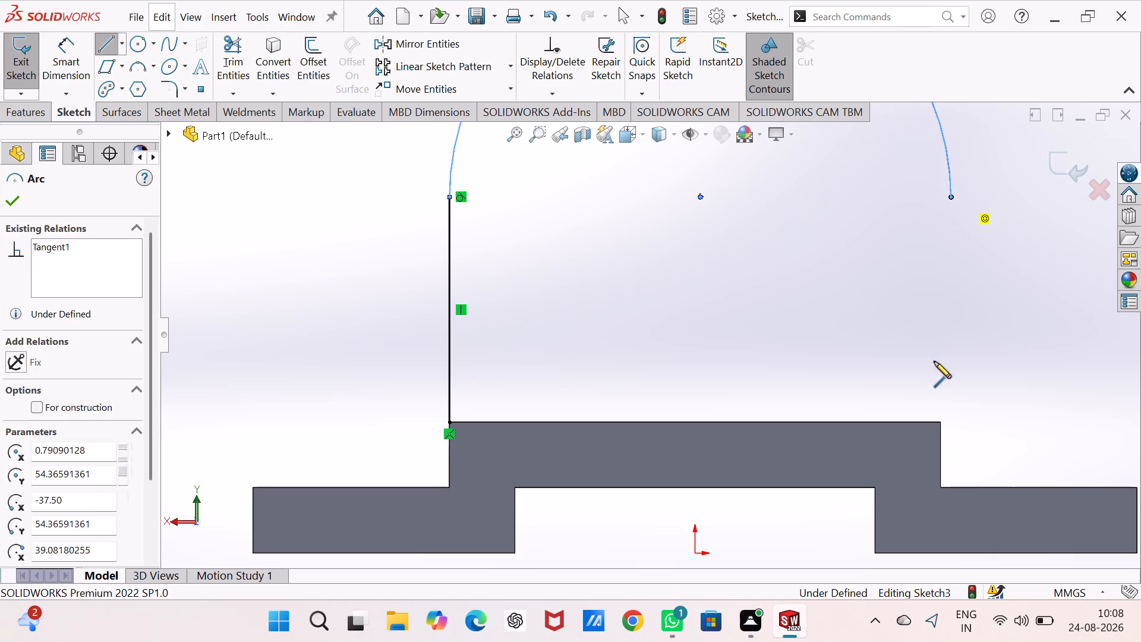
left_click(940, 419)
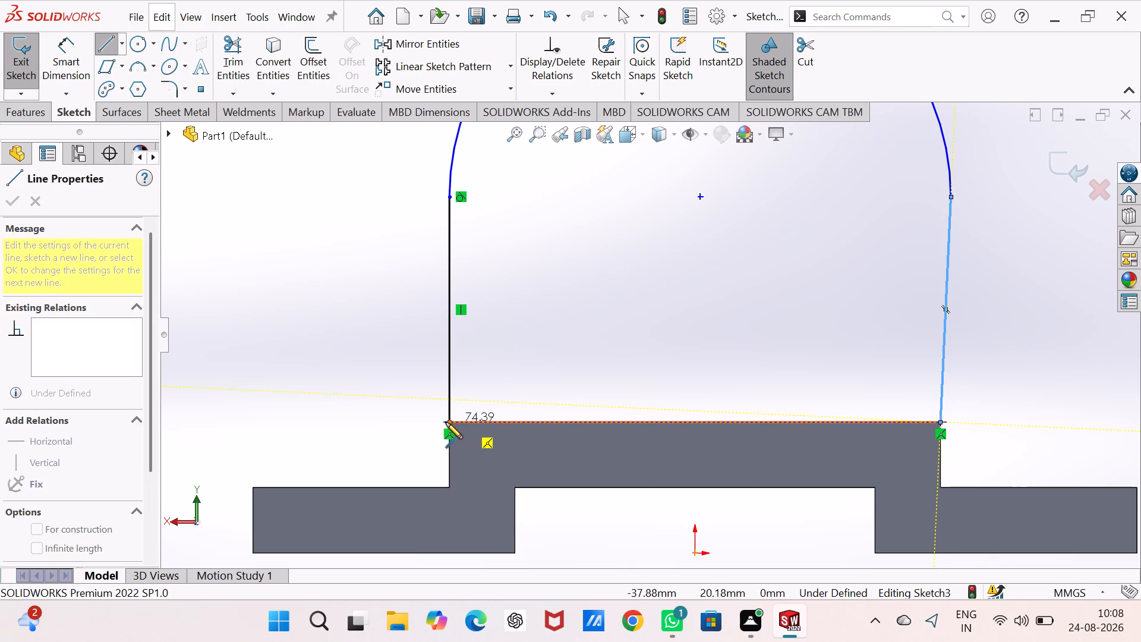
left_click(448, 423)
right_click(354, 298)
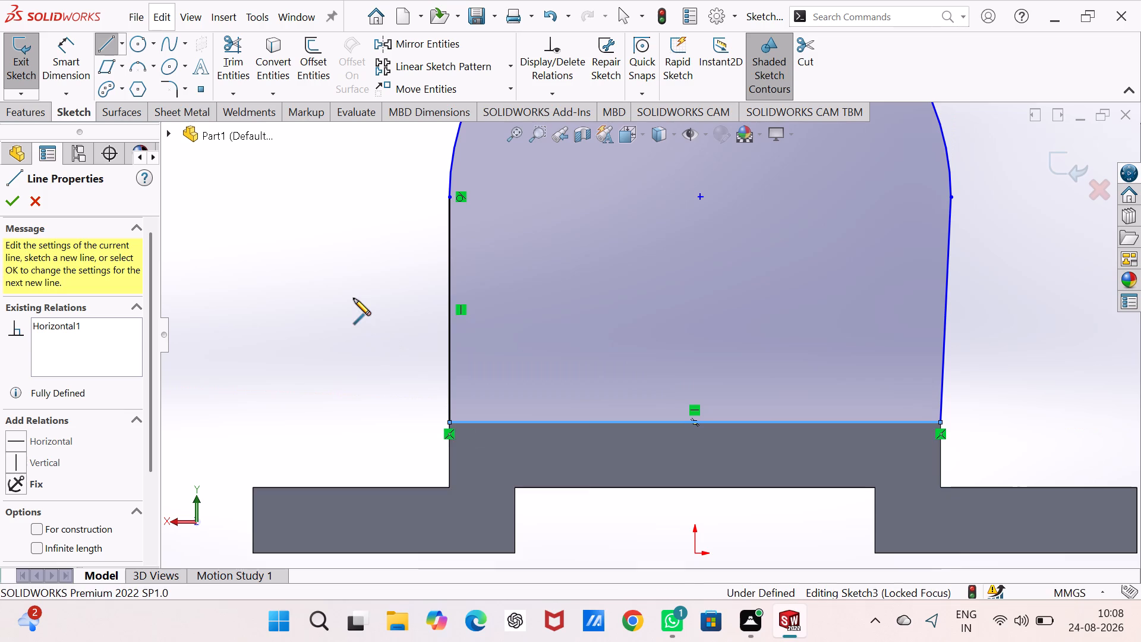
left_click(384, 309)
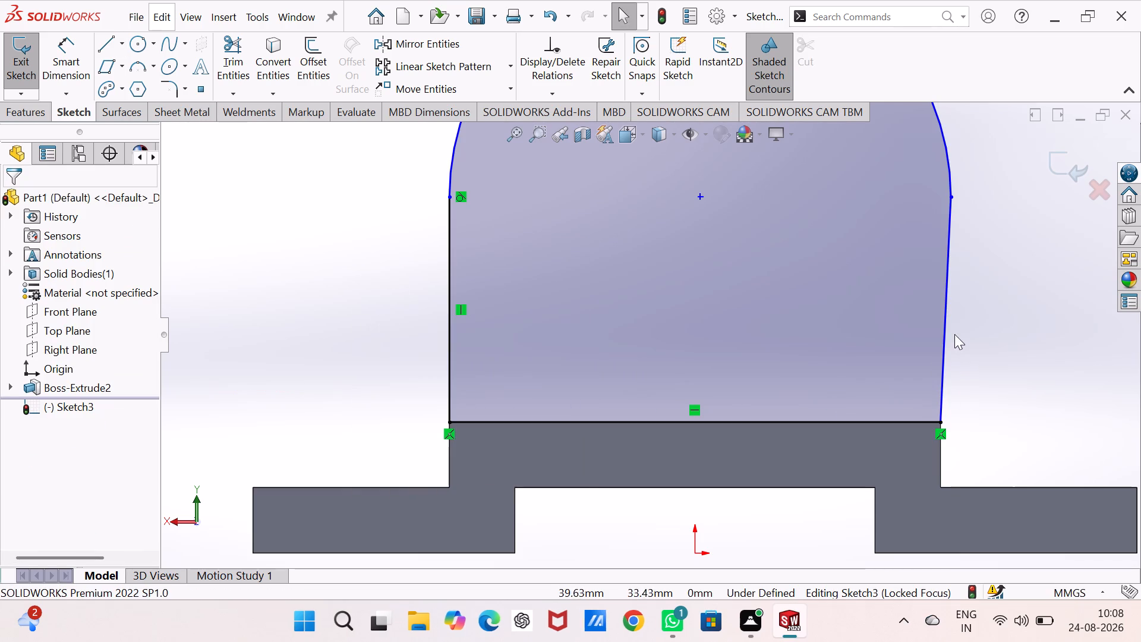
Make the arched profile's slanted side line vertical and the arc tangent to it at their shared endpoint.
left_click(945, 325)
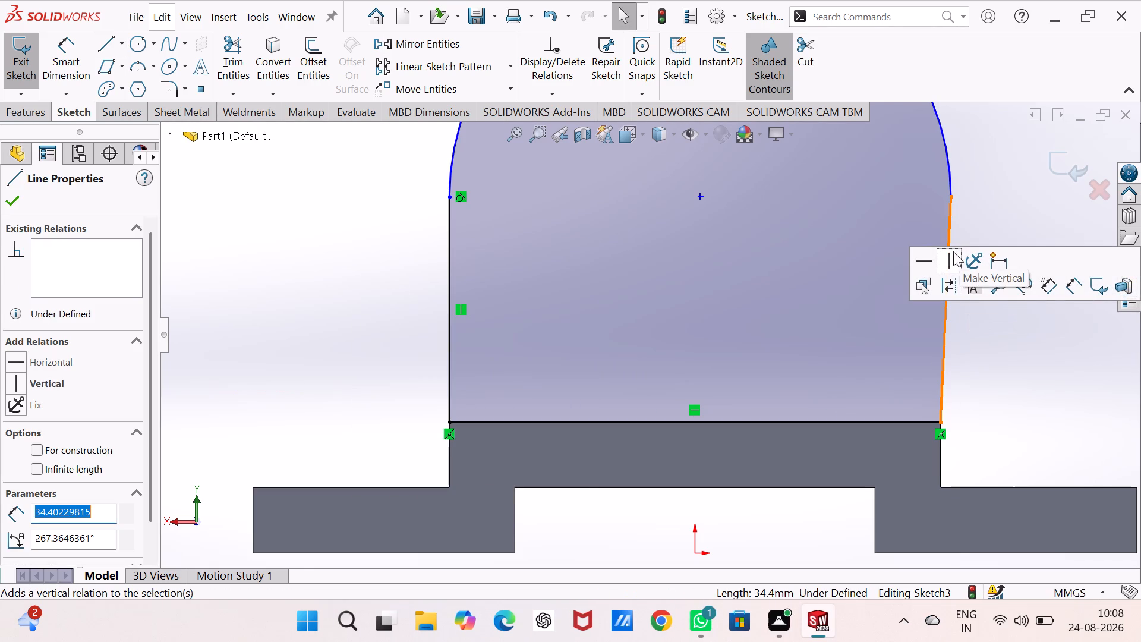
left_click(948, 251)
left_click(1002, 334)
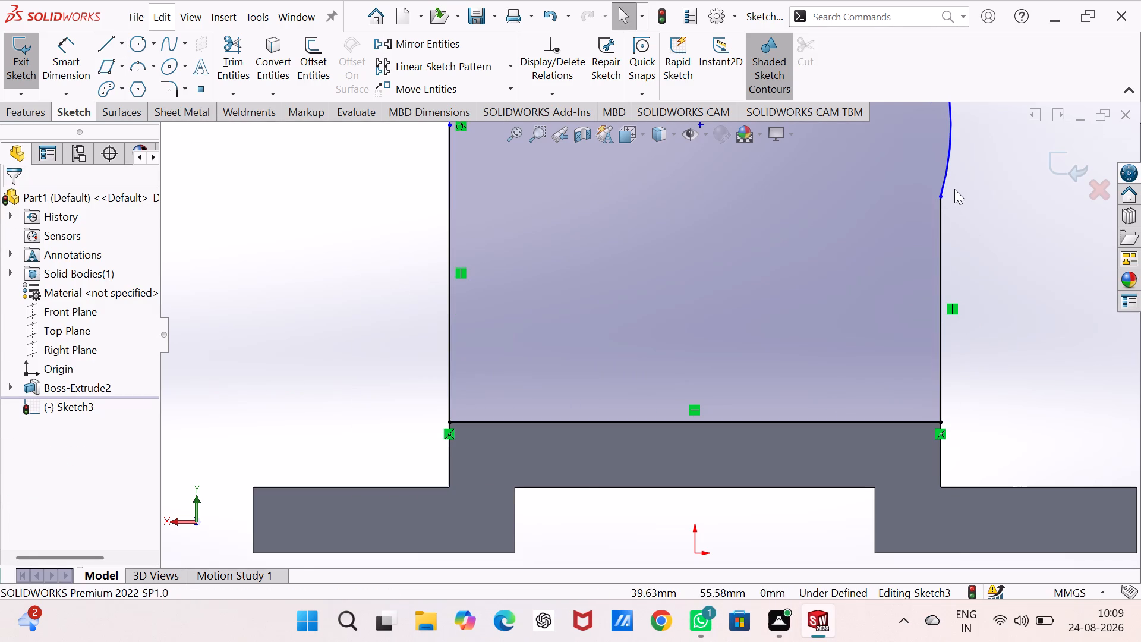
left_click(941, 198)
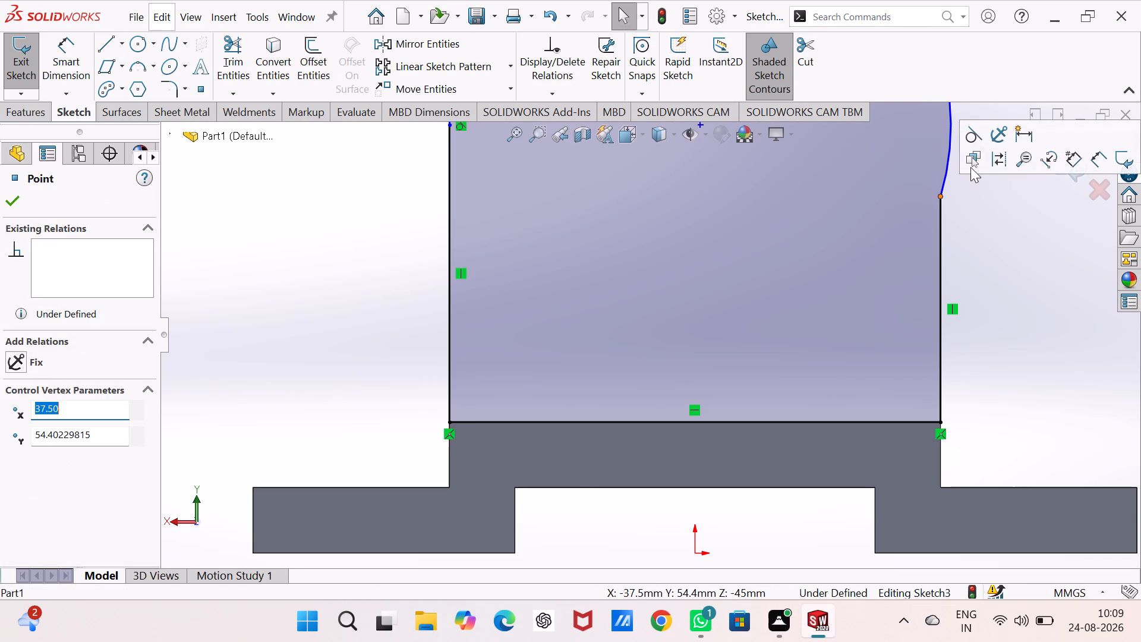
left_click(974, 131)
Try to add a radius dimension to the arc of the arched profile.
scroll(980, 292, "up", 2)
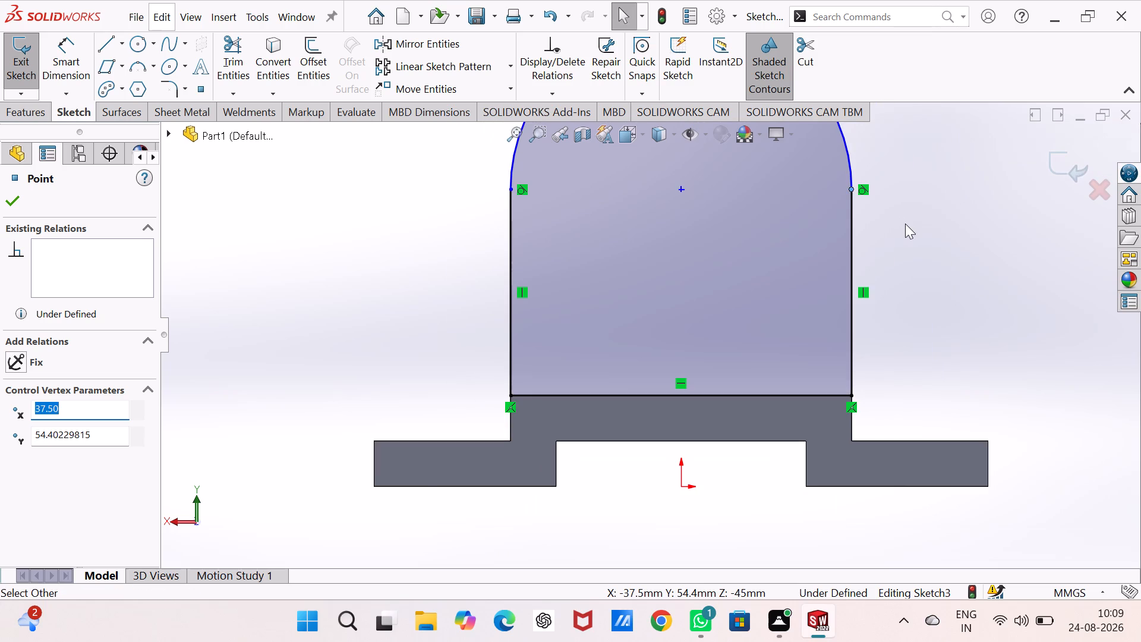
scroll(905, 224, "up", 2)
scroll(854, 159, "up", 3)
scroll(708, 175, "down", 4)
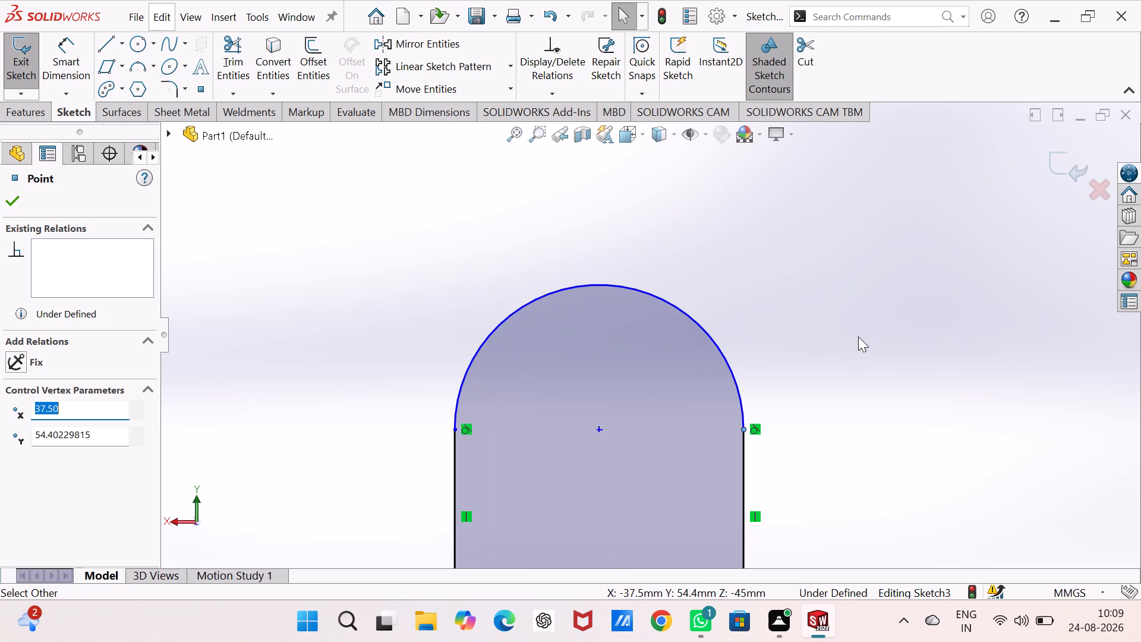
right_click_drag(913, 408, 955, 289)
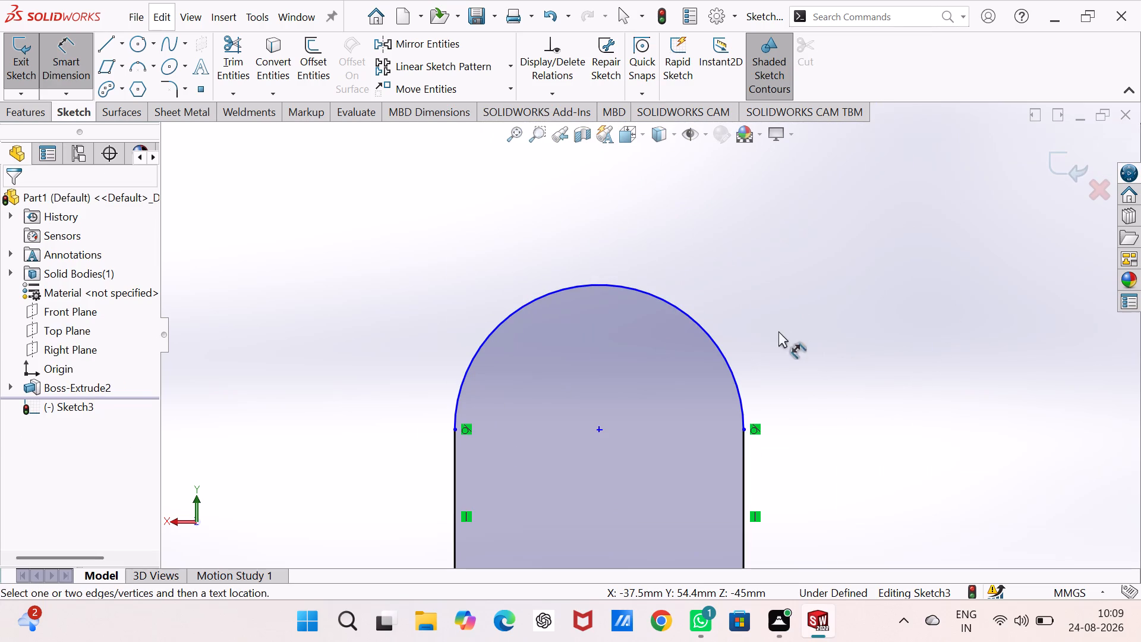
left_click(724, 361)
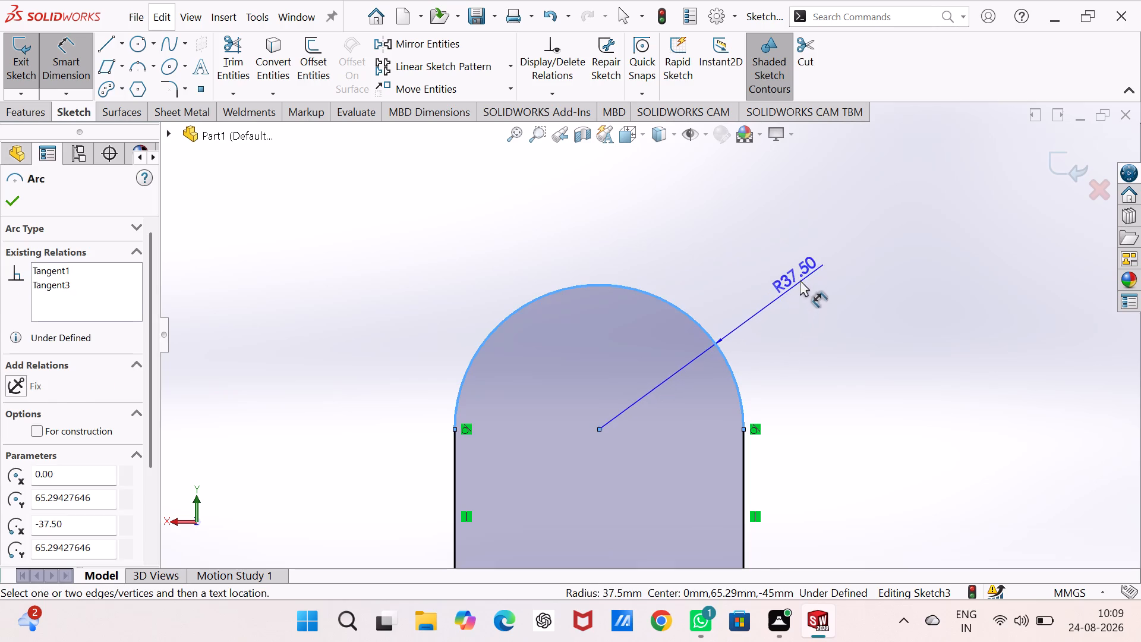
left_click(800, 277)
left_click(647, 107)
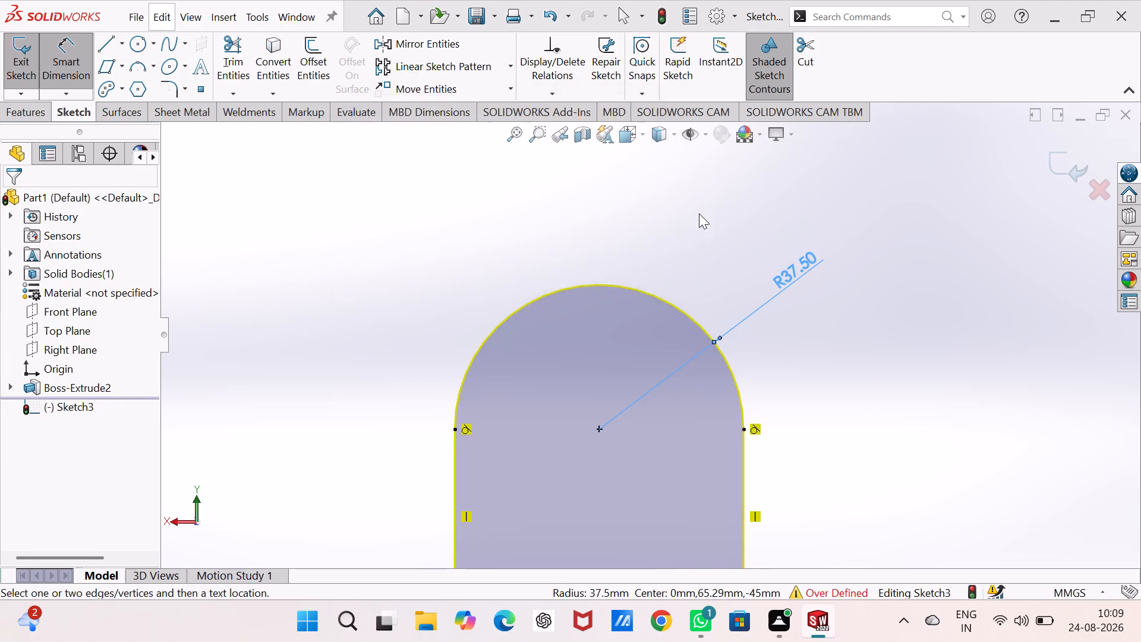
Dimension the arched profile's straight vertical side to 45 mm and exit the sketch.
scroll(704, 403, "down", 1)
scroll(704, 403, "up", 4)
scroll(690, 420, "down", 1)
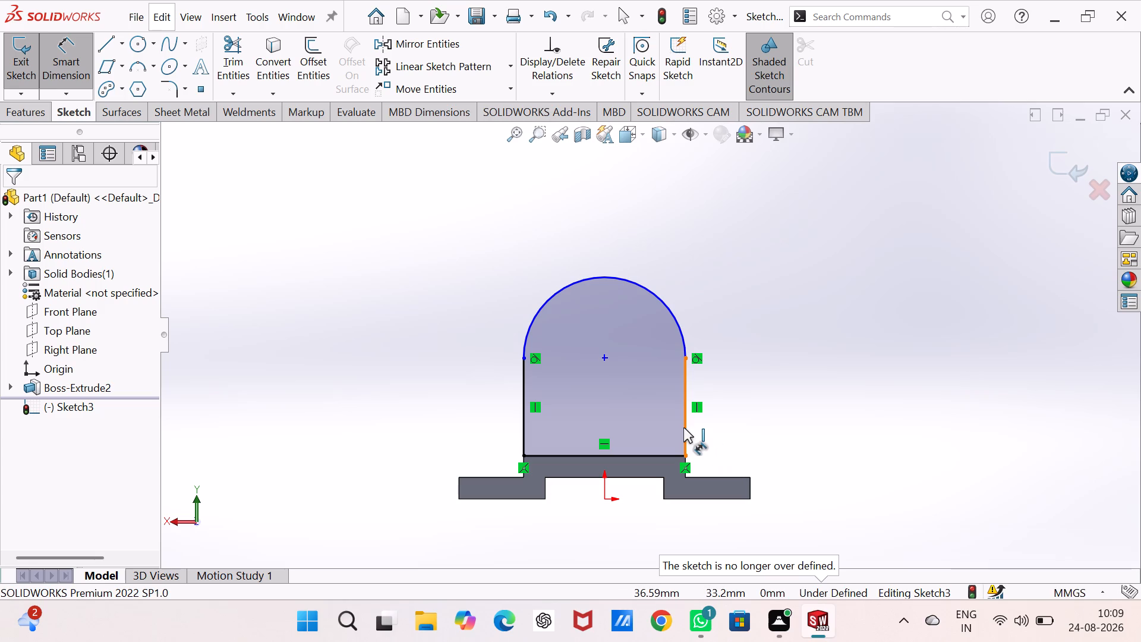
left_click(683, 427)
left_click(764, 414)
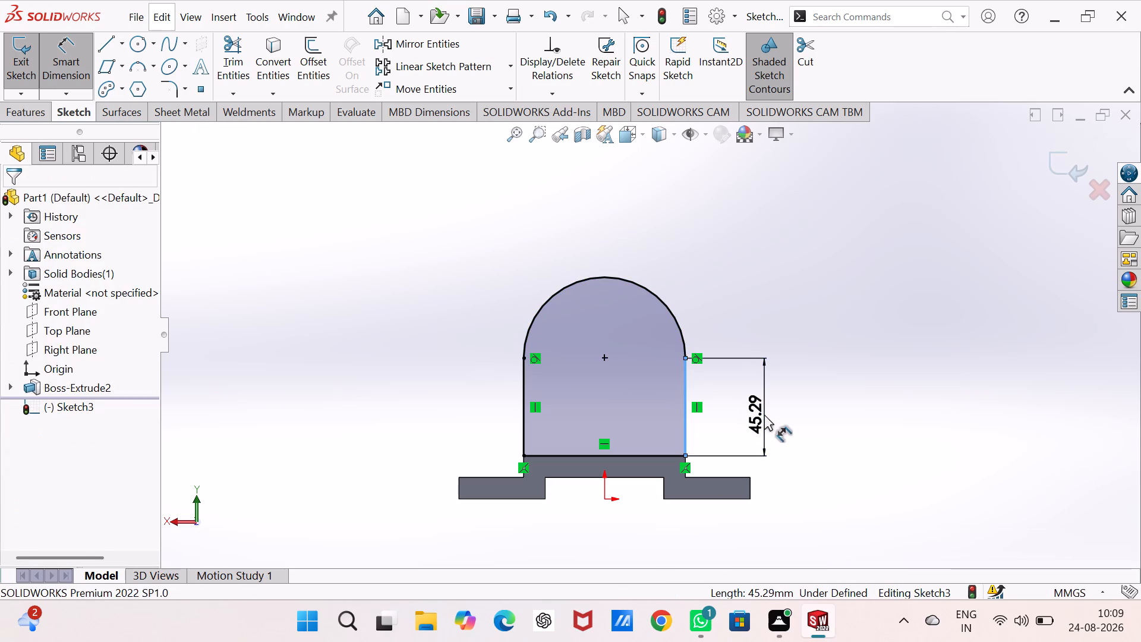
type("45")
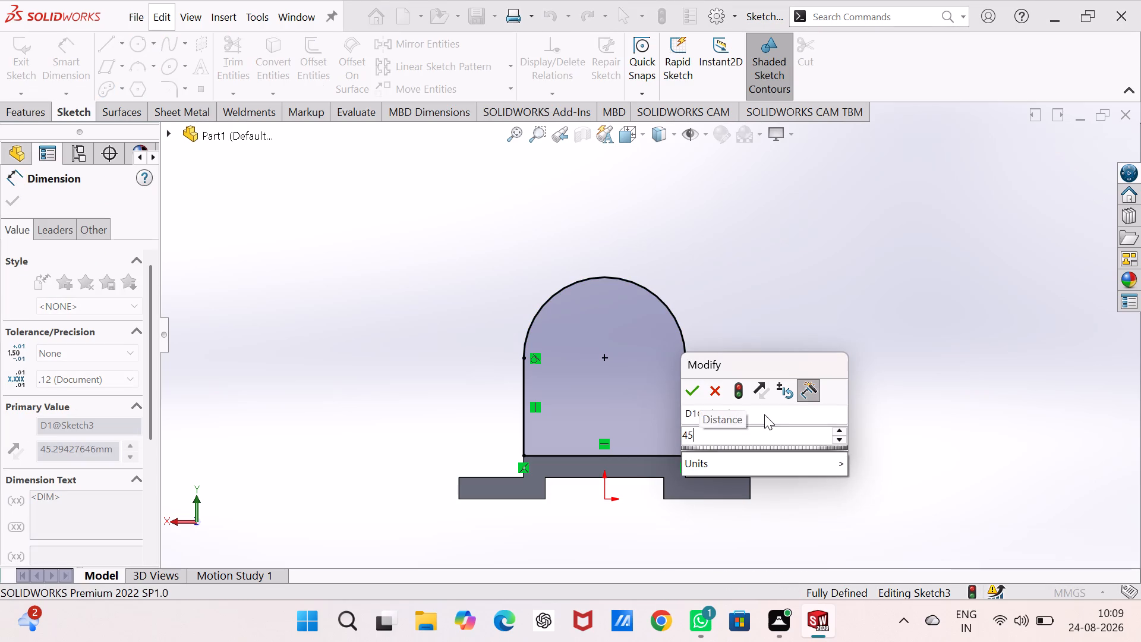
key("Return")
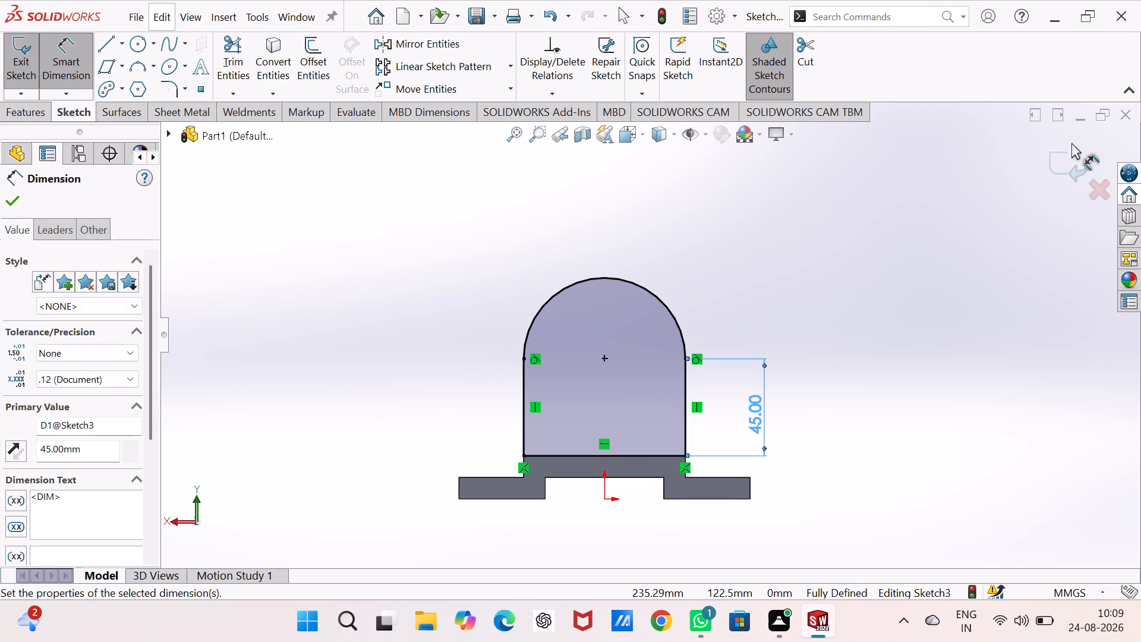
left_click(23, 59)
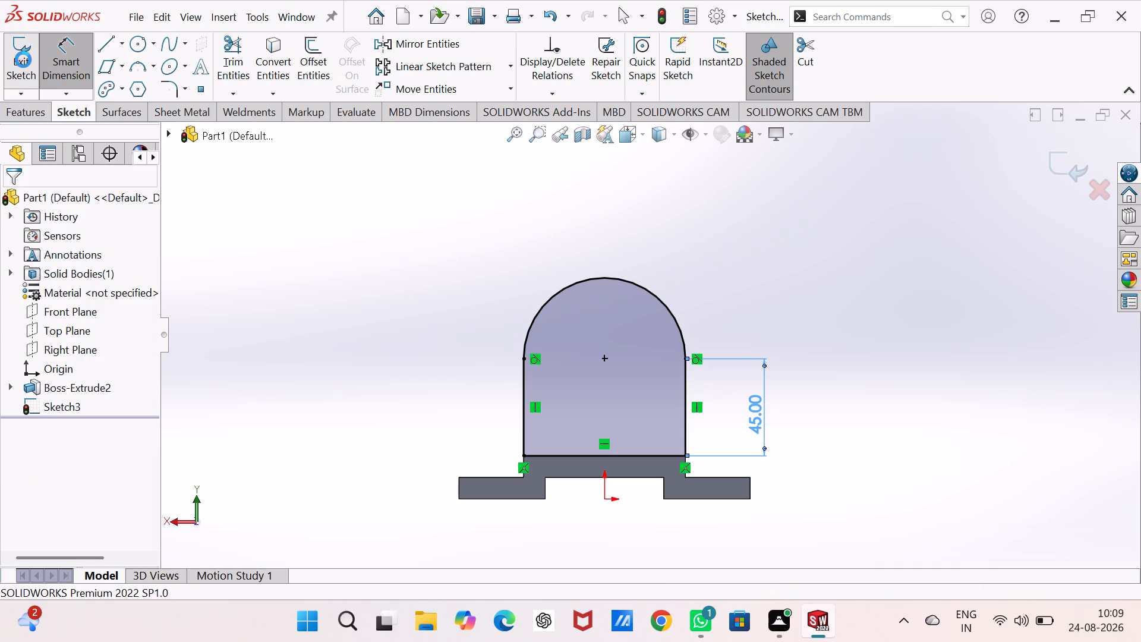
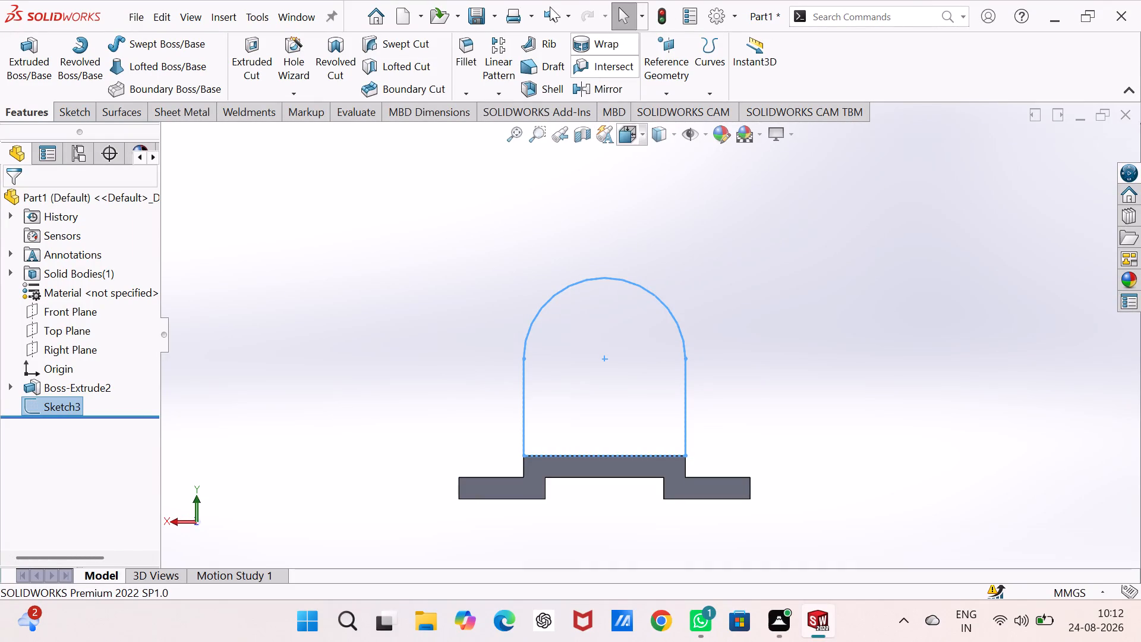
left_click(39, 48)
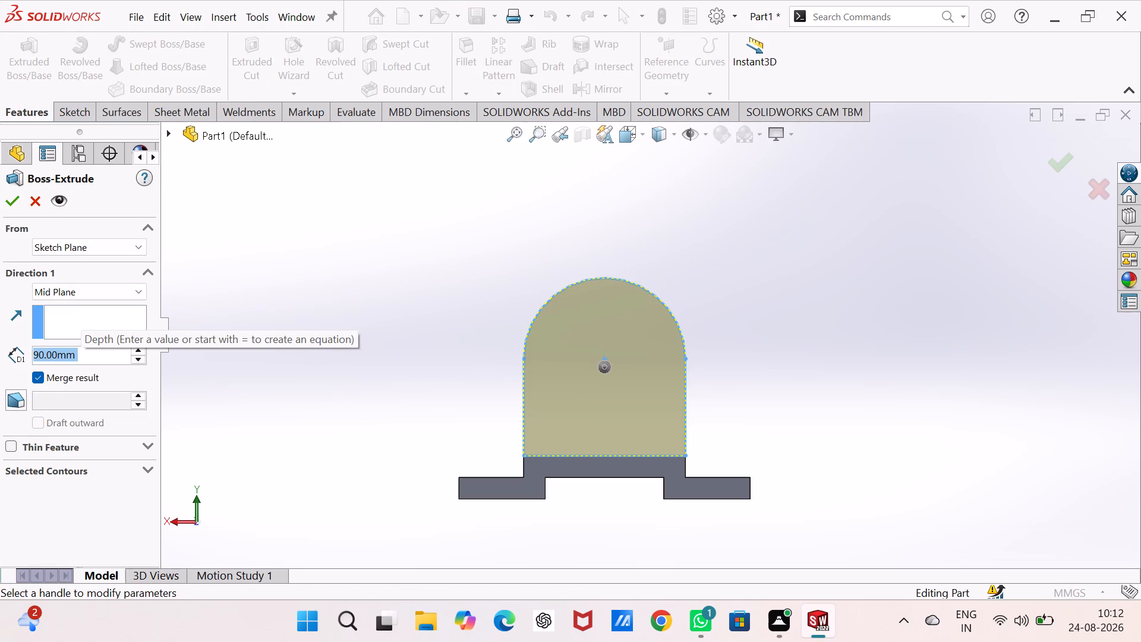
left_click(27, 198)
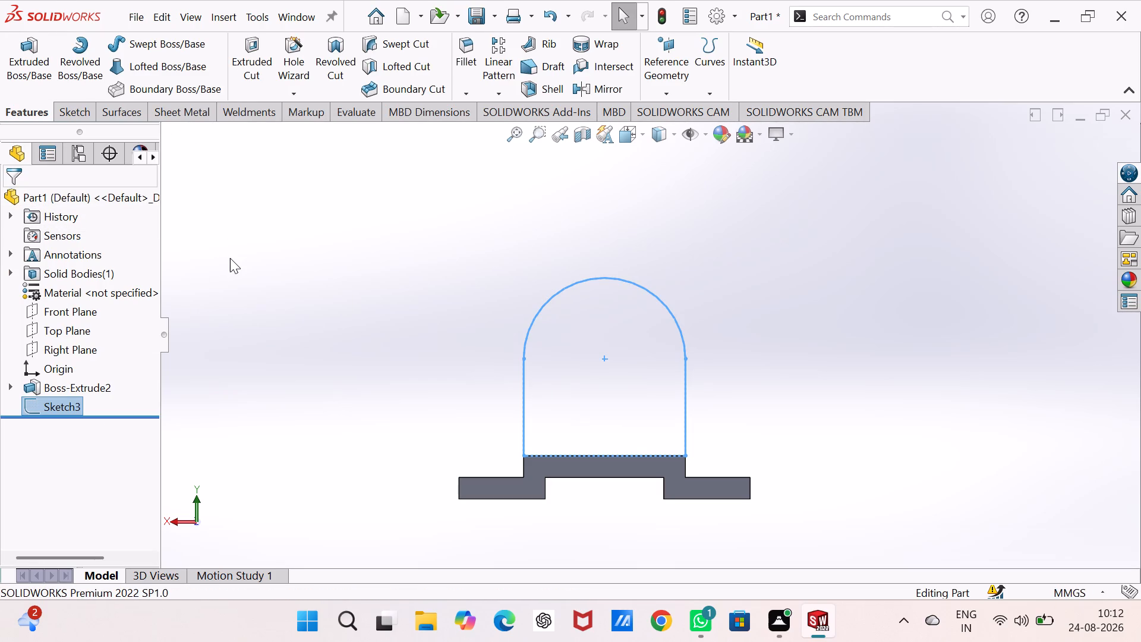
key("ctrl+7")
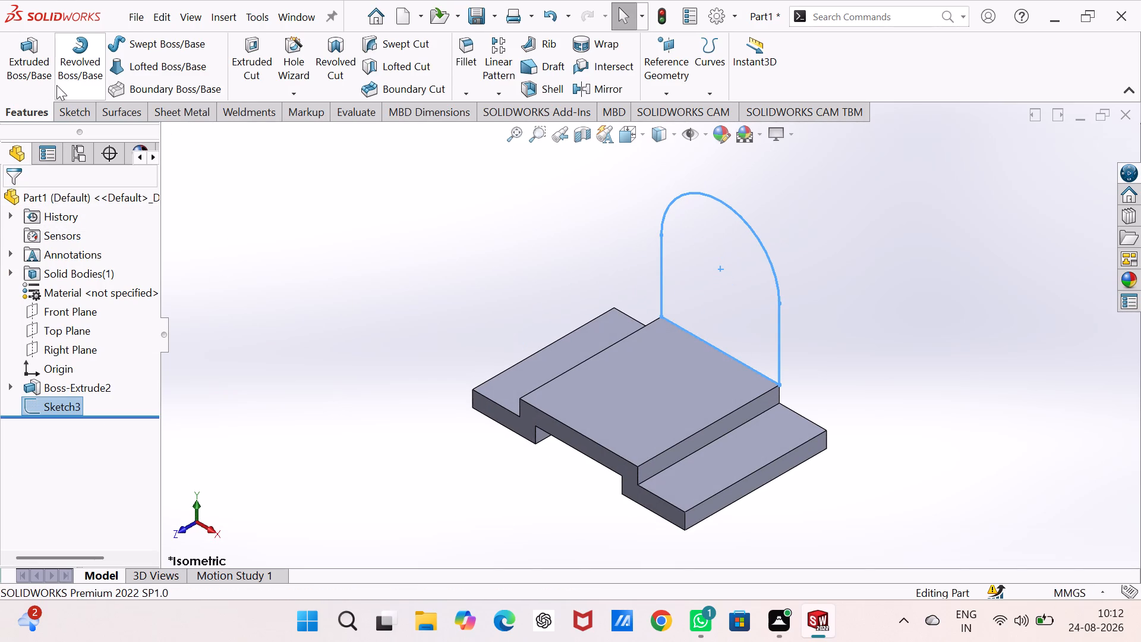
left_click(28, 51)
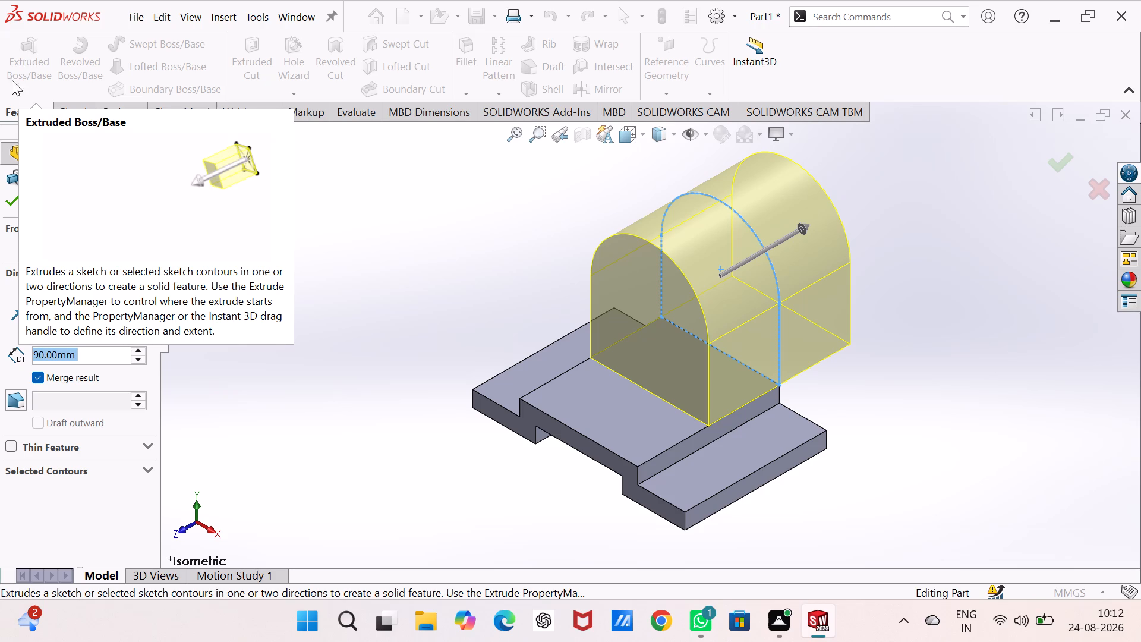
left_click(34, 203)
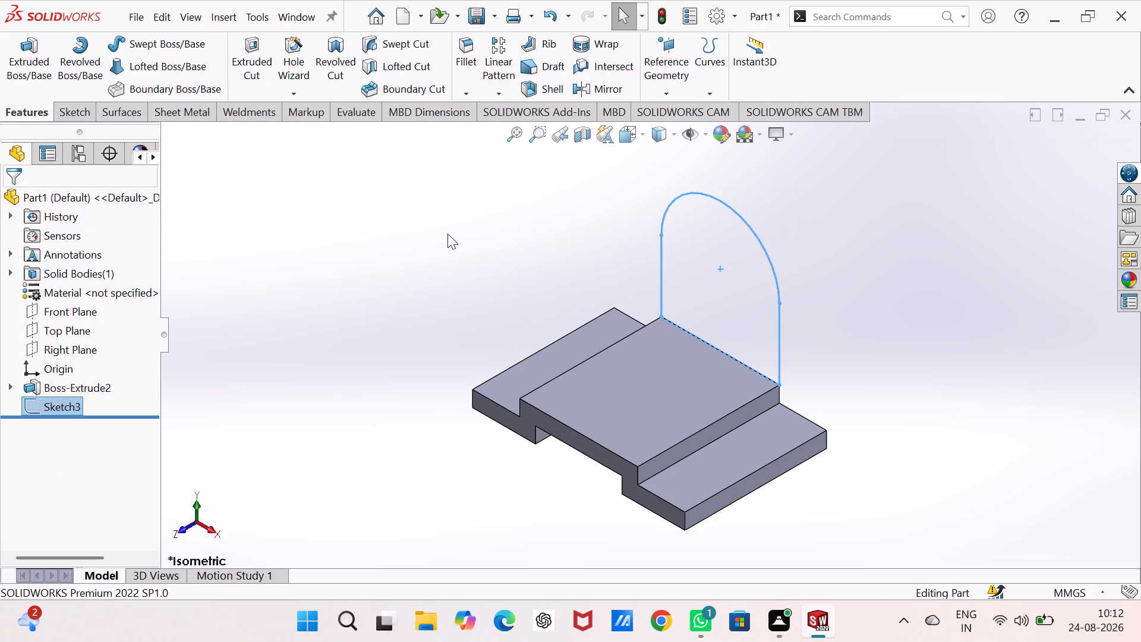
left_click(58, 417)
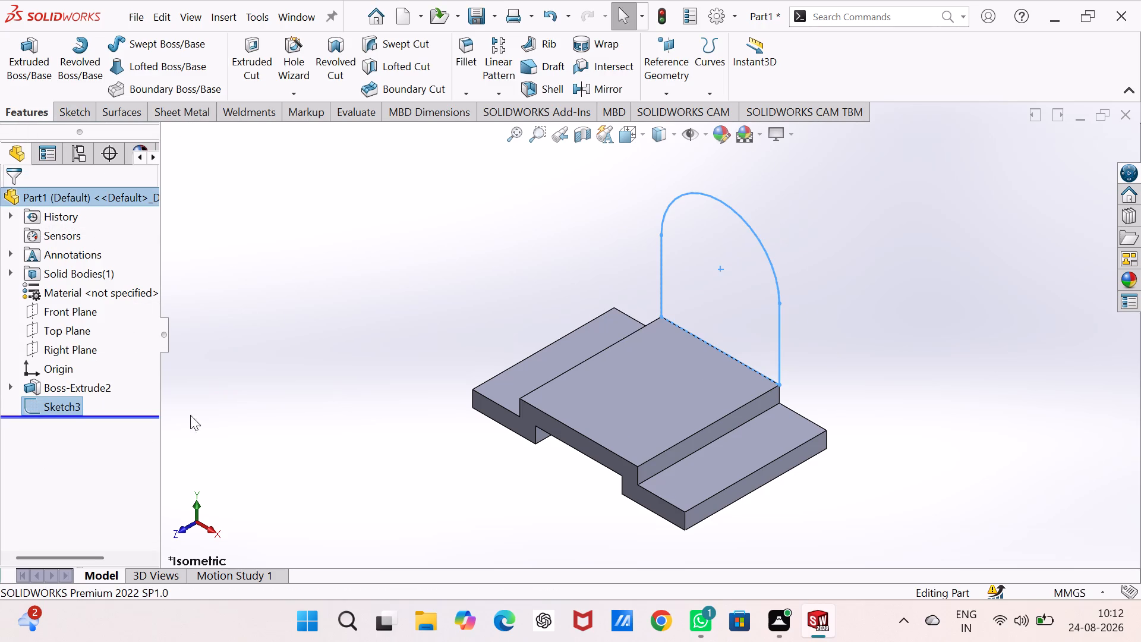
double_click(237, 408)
Reopen the arched profile's sketch and draw a circle about 20 mm in diameter at the arc's centre.
left_click(77, 407)
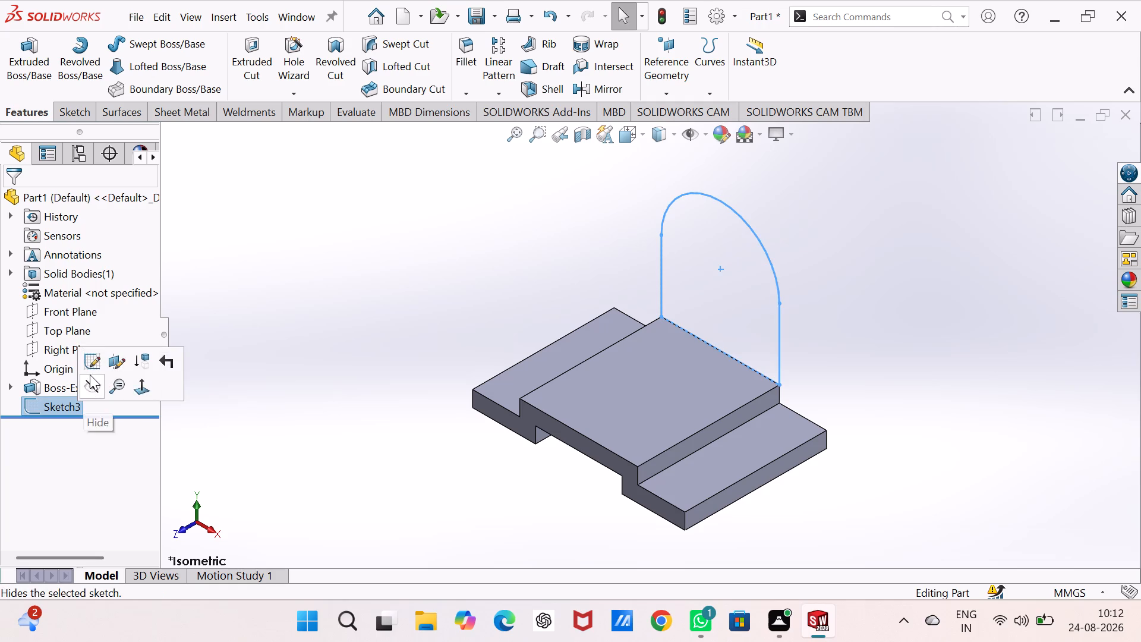
left_click(94, 363)
left_click(302, 258)
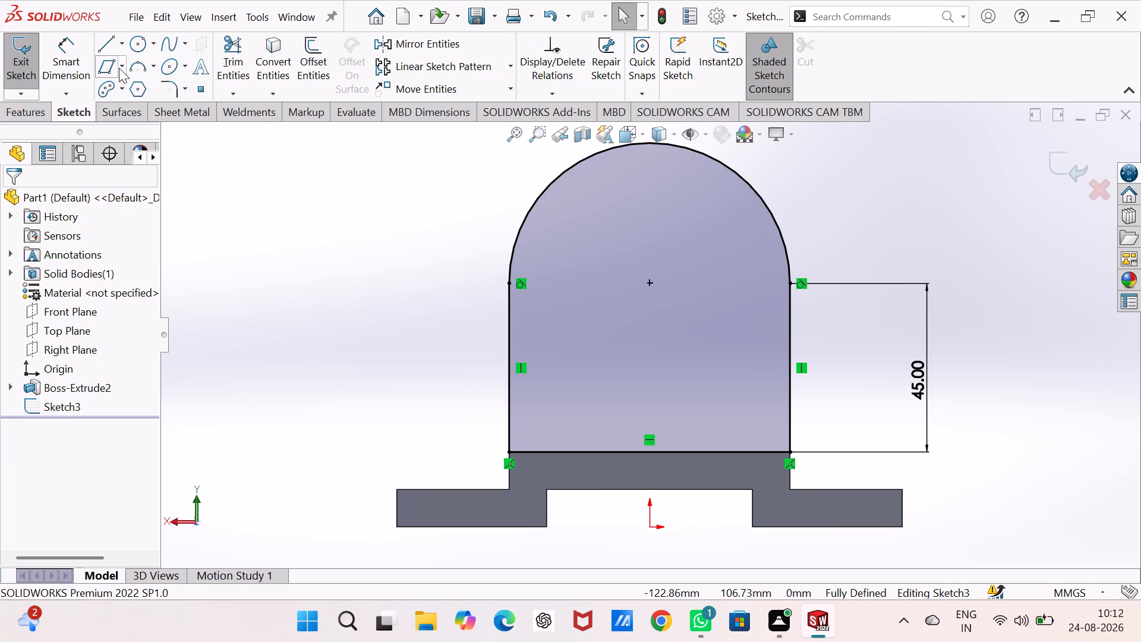
left_click(132, 37)
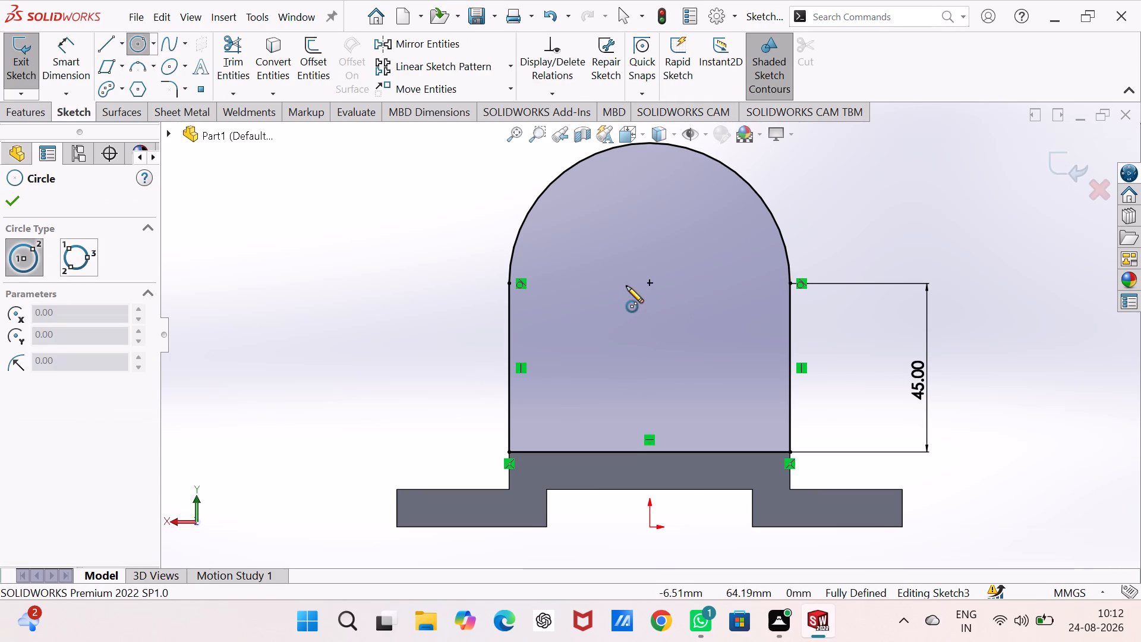
left_click(648, 285)
left_click(666, 317)
Dimension the circle's diameter to 20 mm and exit the sketch.
right_click_drag(336, 356, 346, 241)
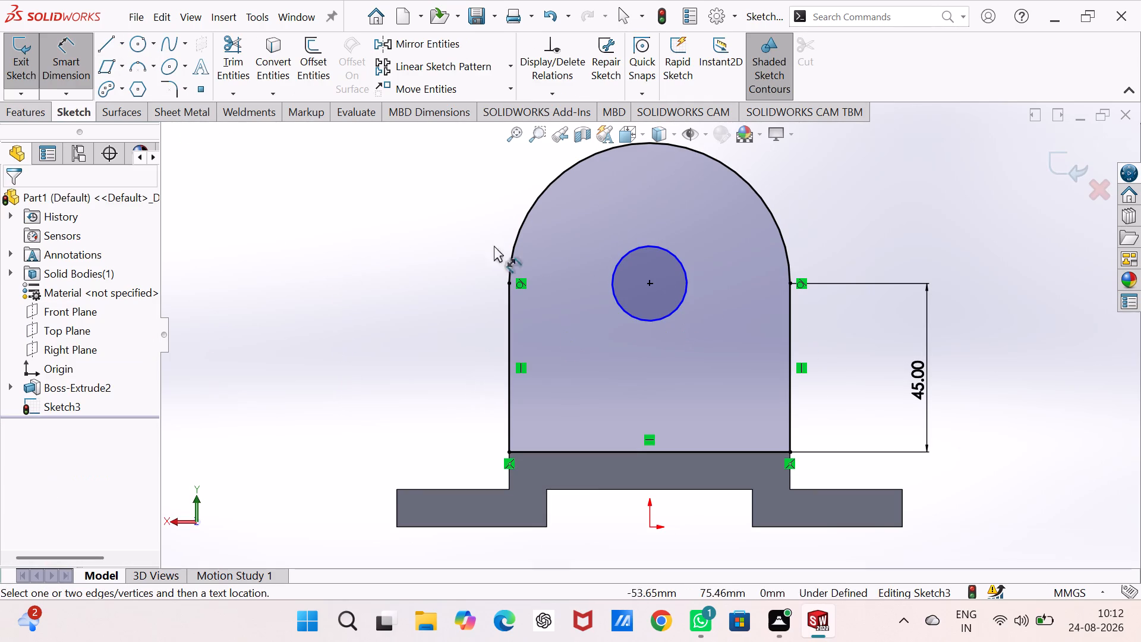
left_click_drag(683, 269, 710, 253)
left_click(872, 188)
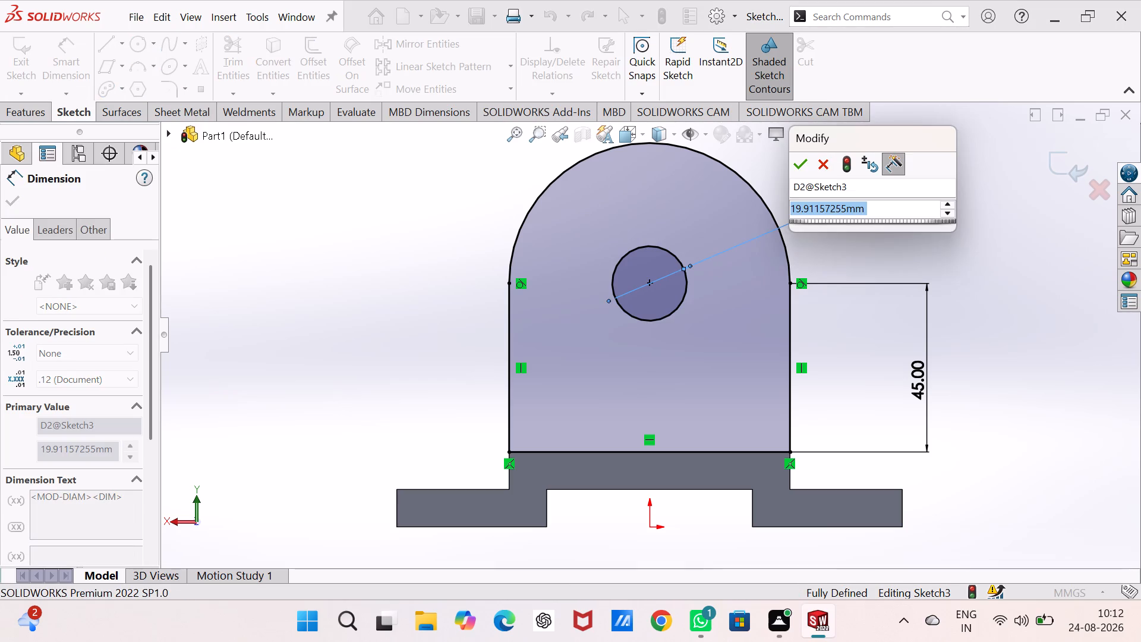
type("20")
key("Return")
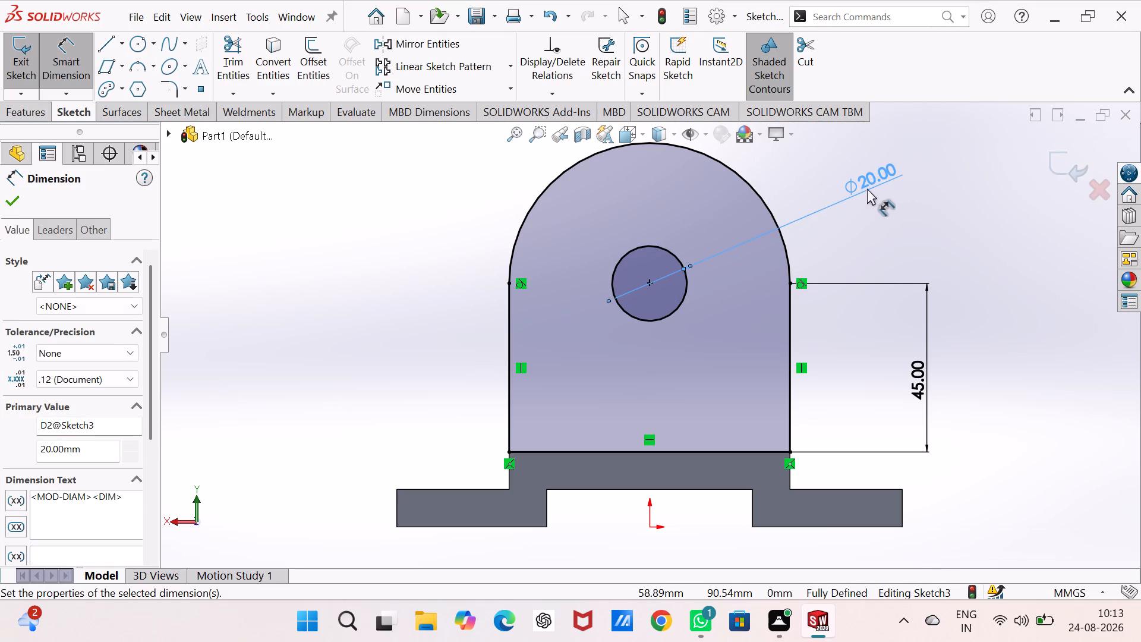
left_click(401, 300)
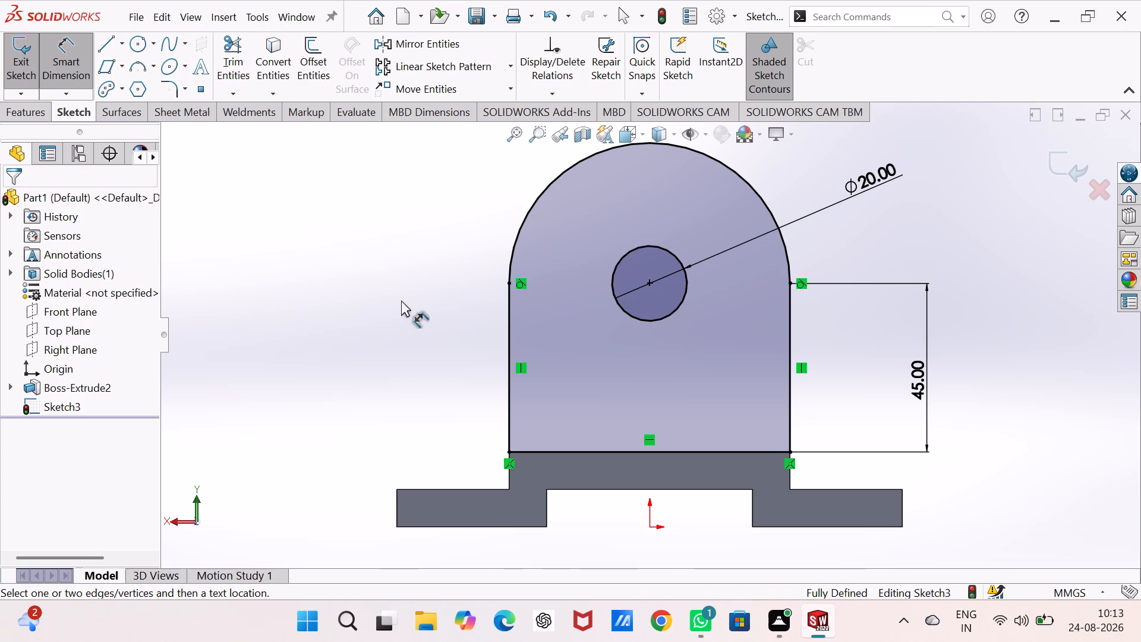
left_click(11, 43)
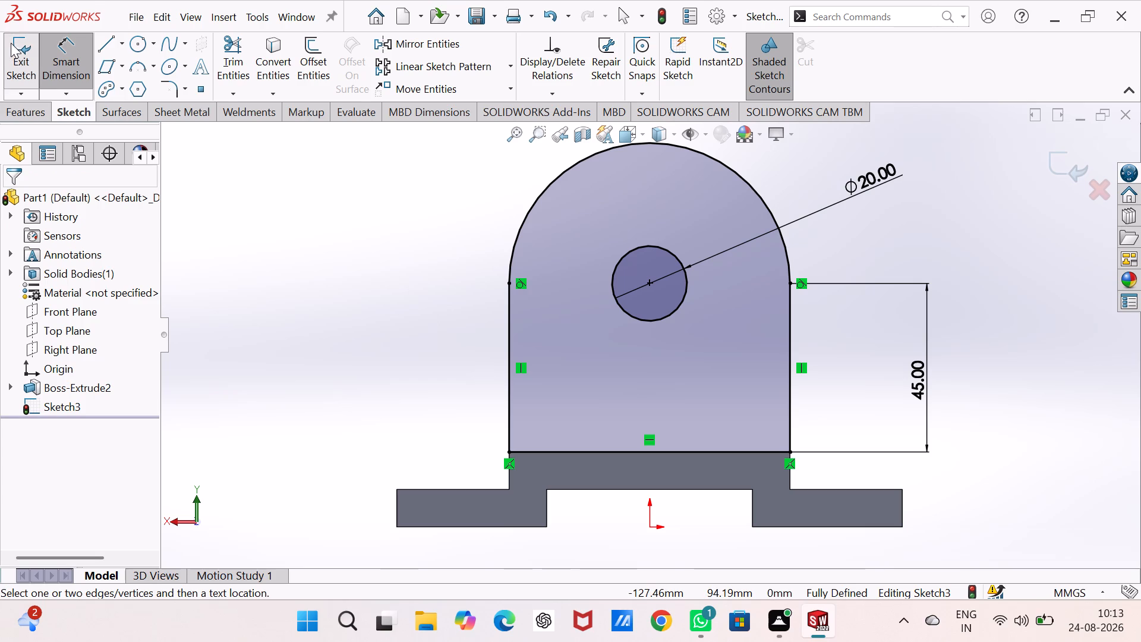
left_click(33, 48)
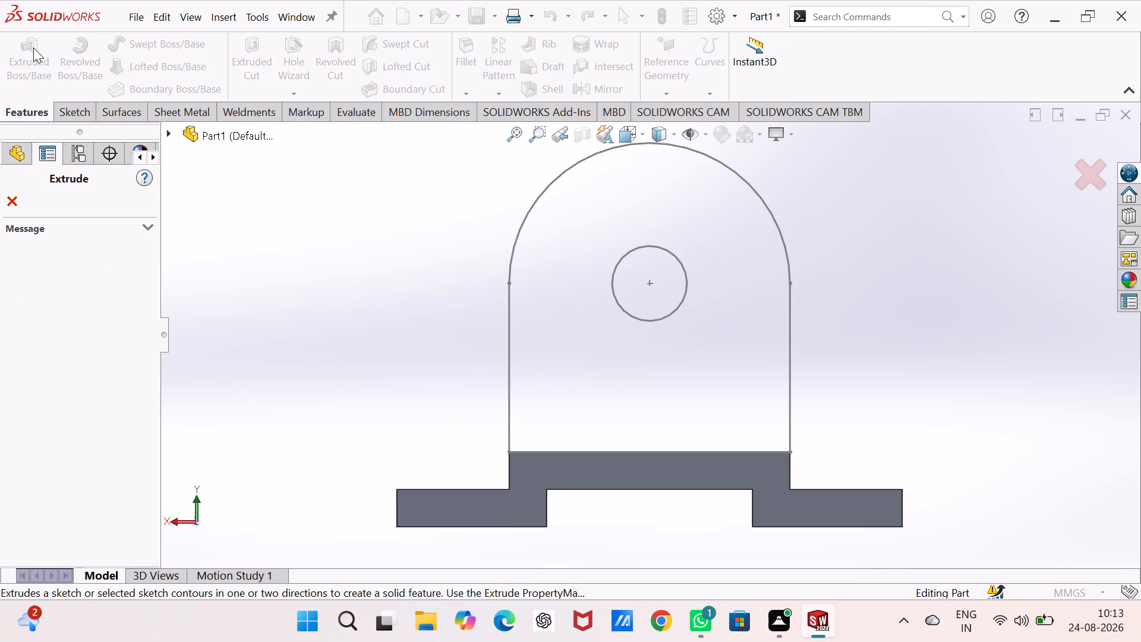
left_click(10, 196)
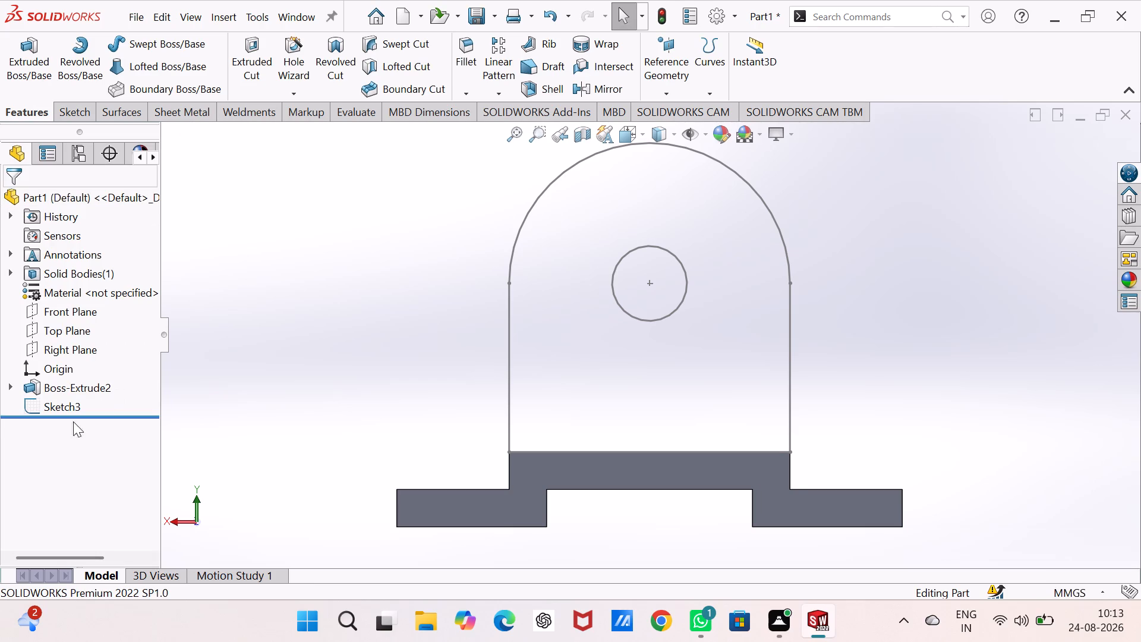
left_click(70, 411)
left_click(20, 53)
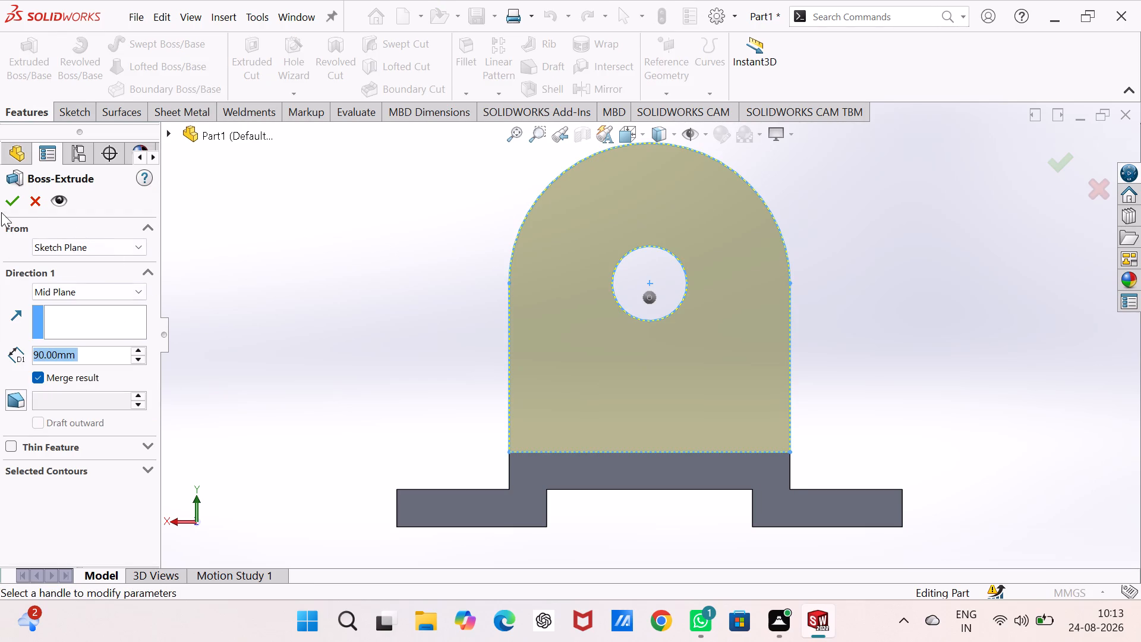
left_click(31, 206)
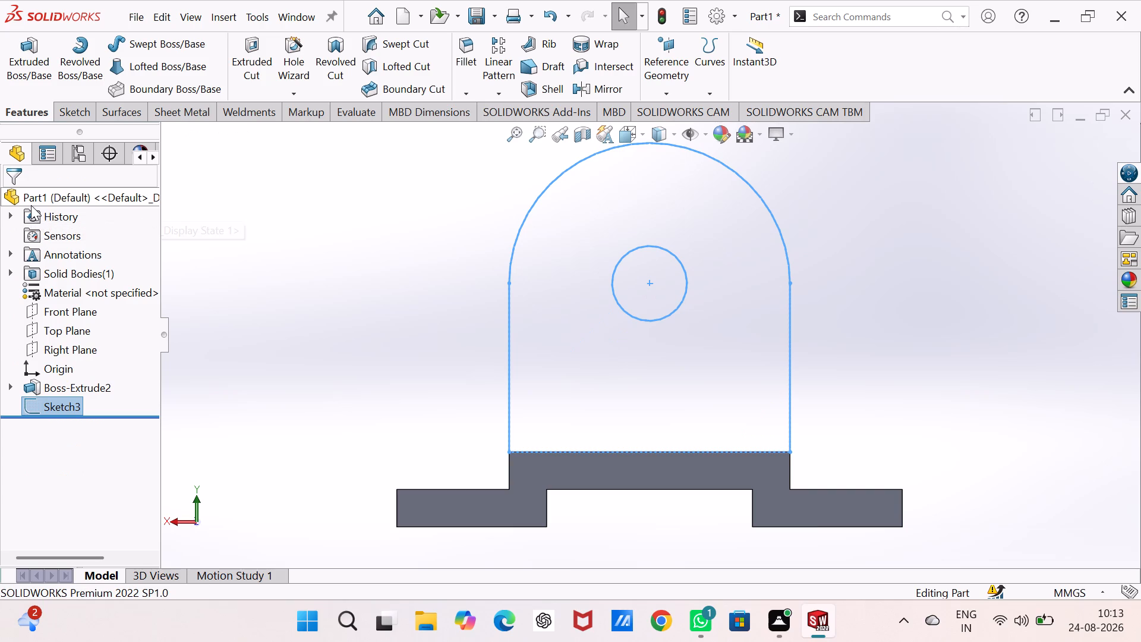
Extrude the arched profile with its circular hole as a Blind boss, reversed to run over the base, with a 40 mm depth.
key("ctrl+7")
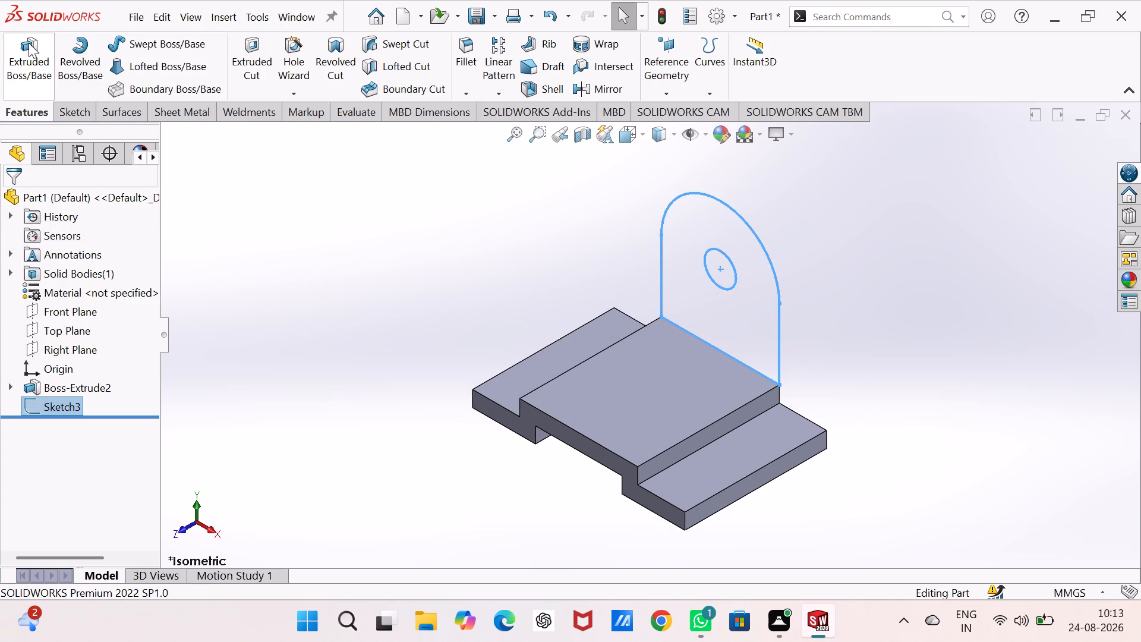
left_click(26, 56)
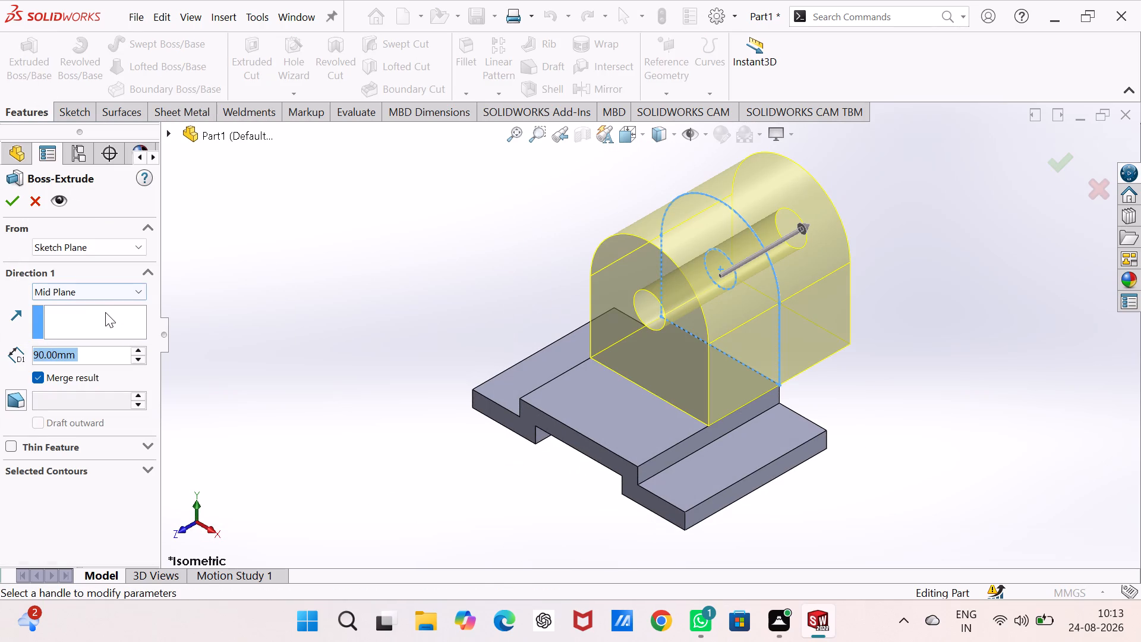
left_click(112, 290)
left_click(105, 307)
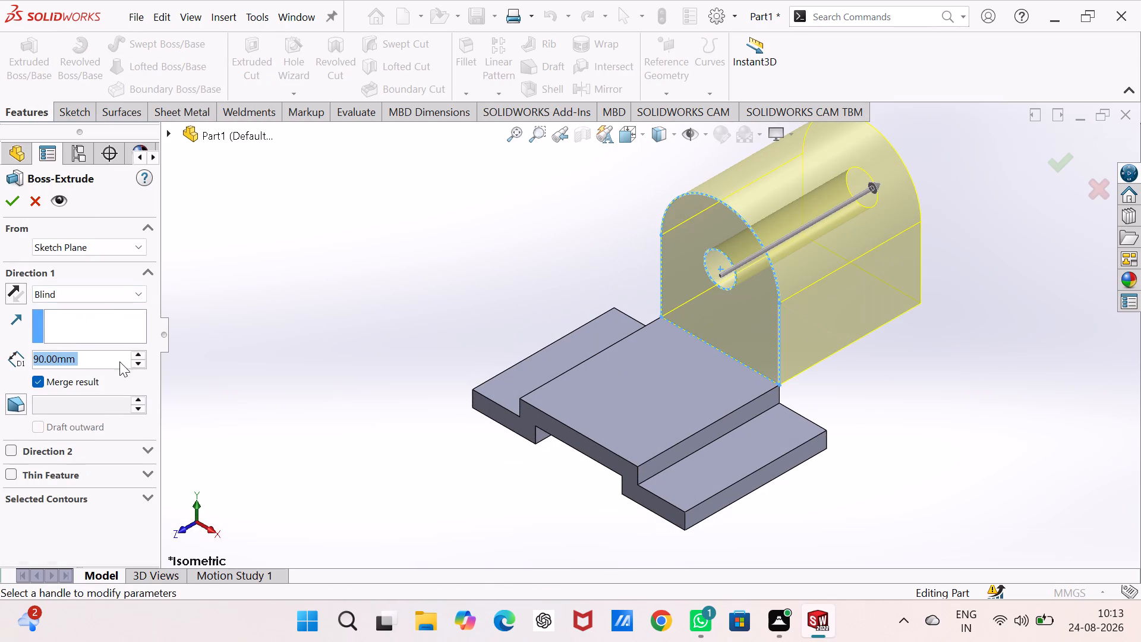
left_click(15, 292)
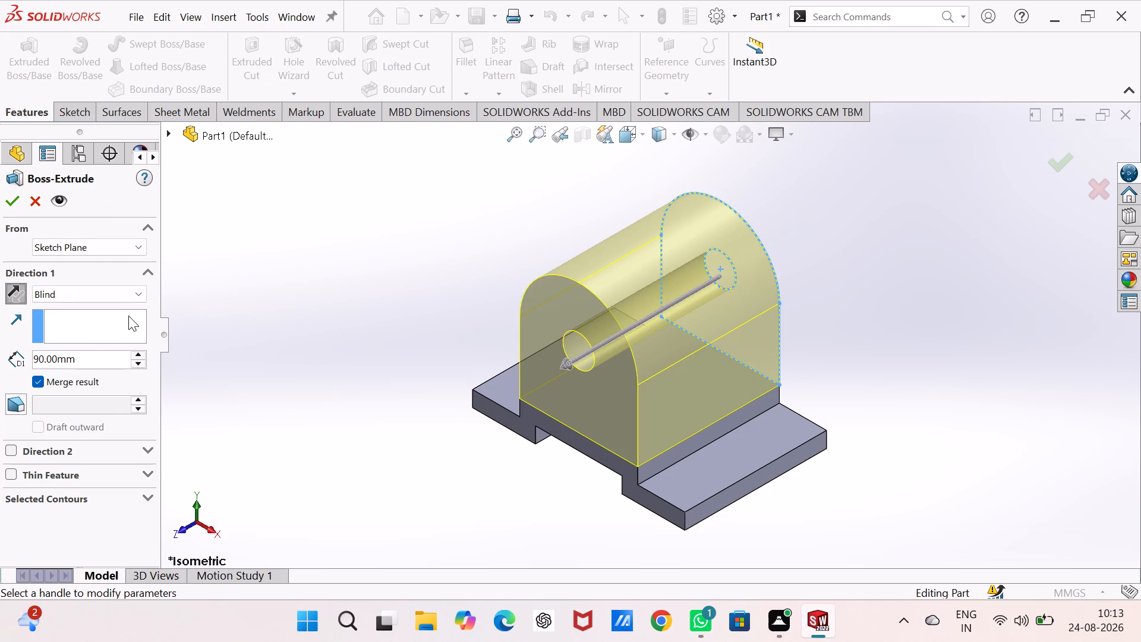
triple_click(136, 363)
triple_click(136, 363)
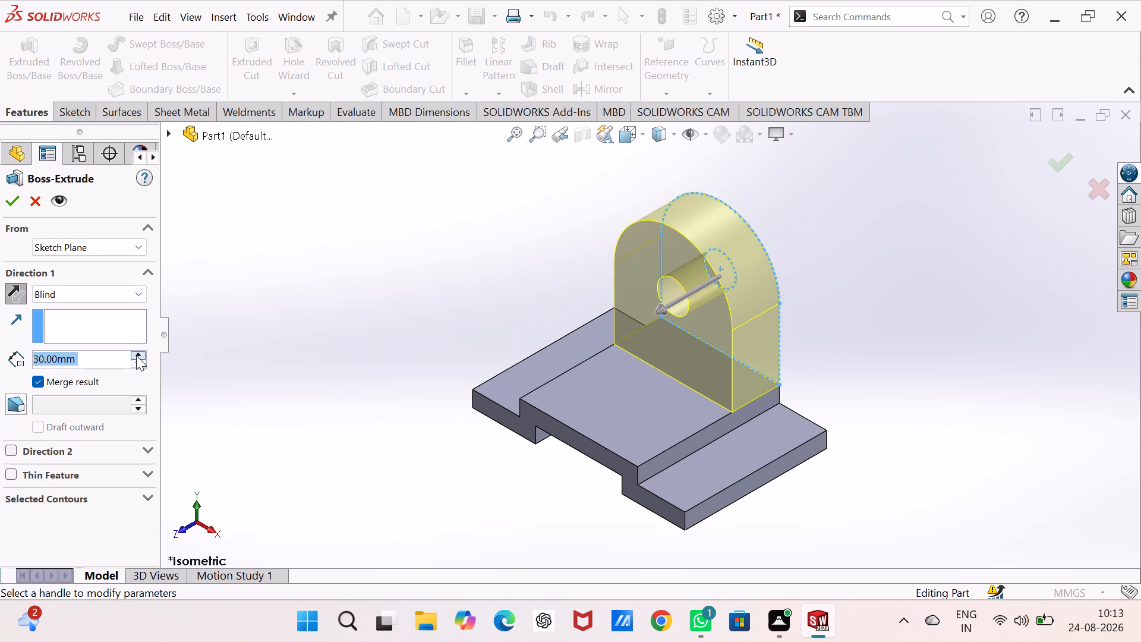
left_click(136, 355)
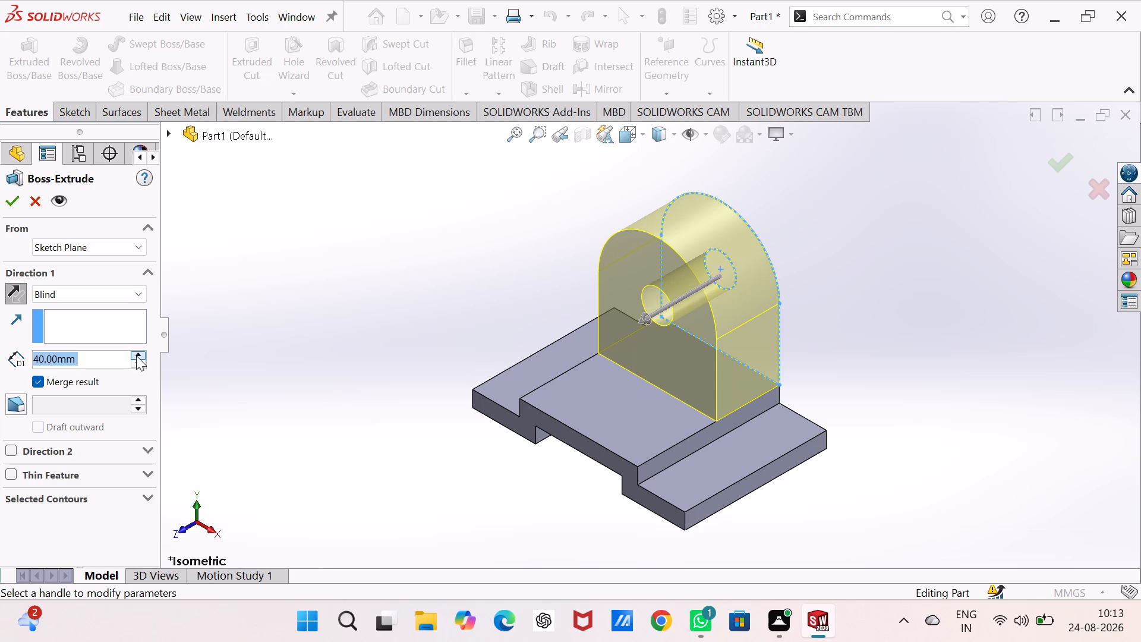
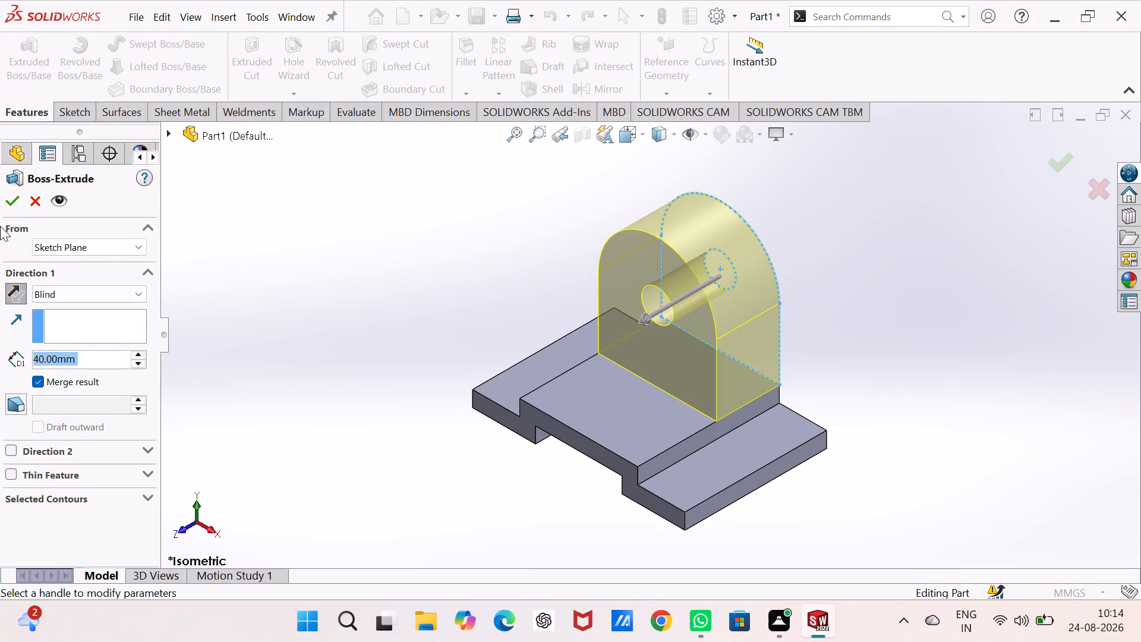
Accept the 40 mm boss extrusion of the arched upright and clear the selection.
left_click(14, 197)
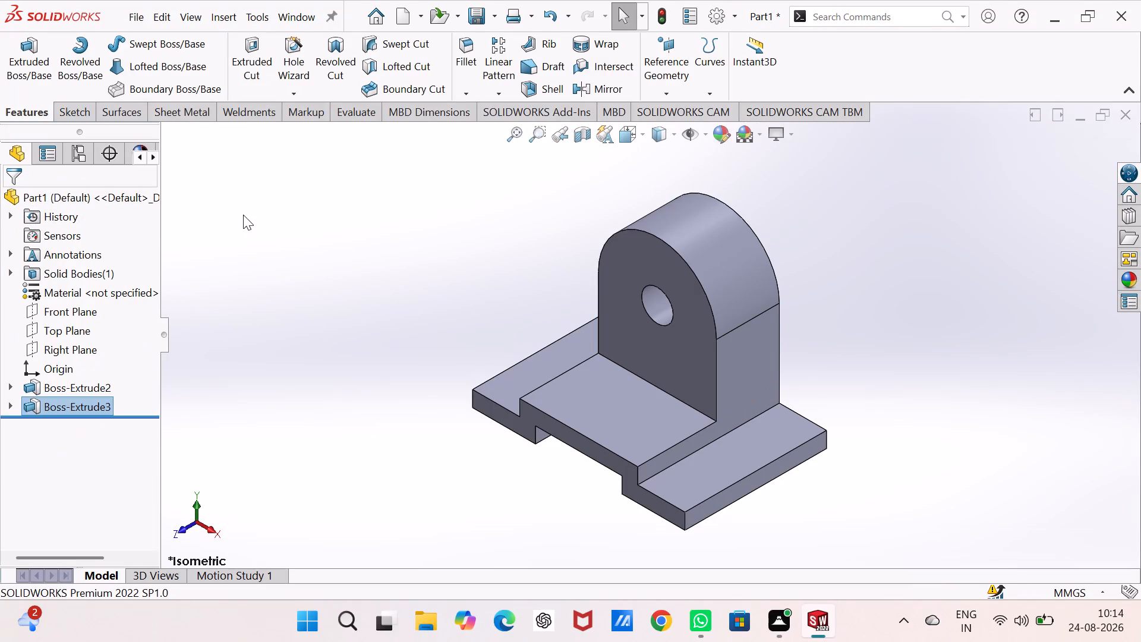
left_click(243, 215)
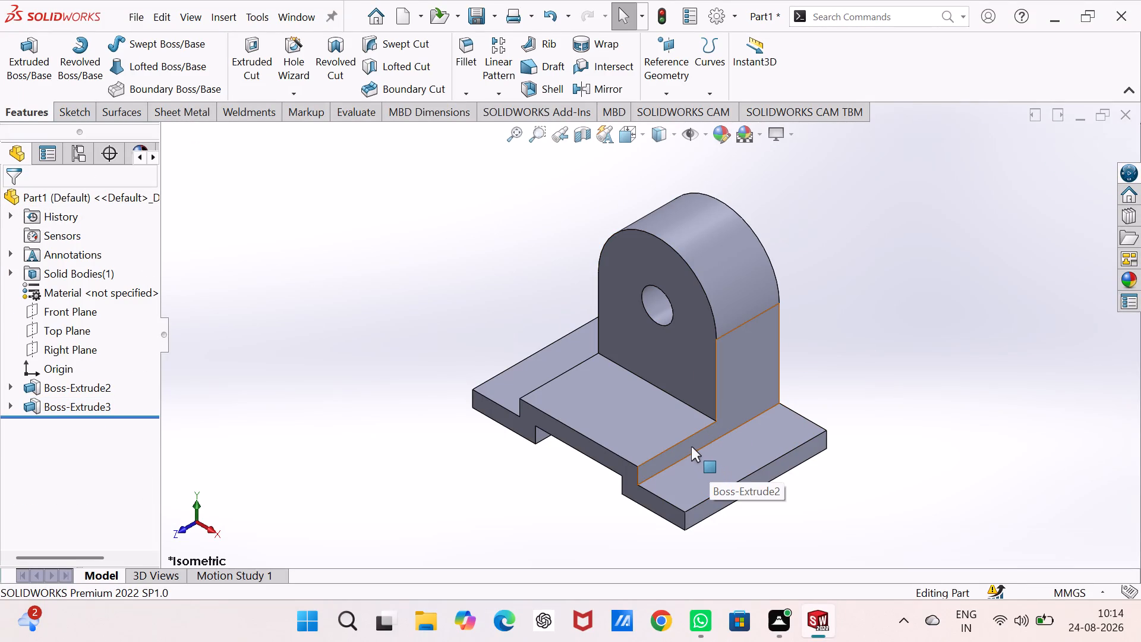
left_click(451, 520)
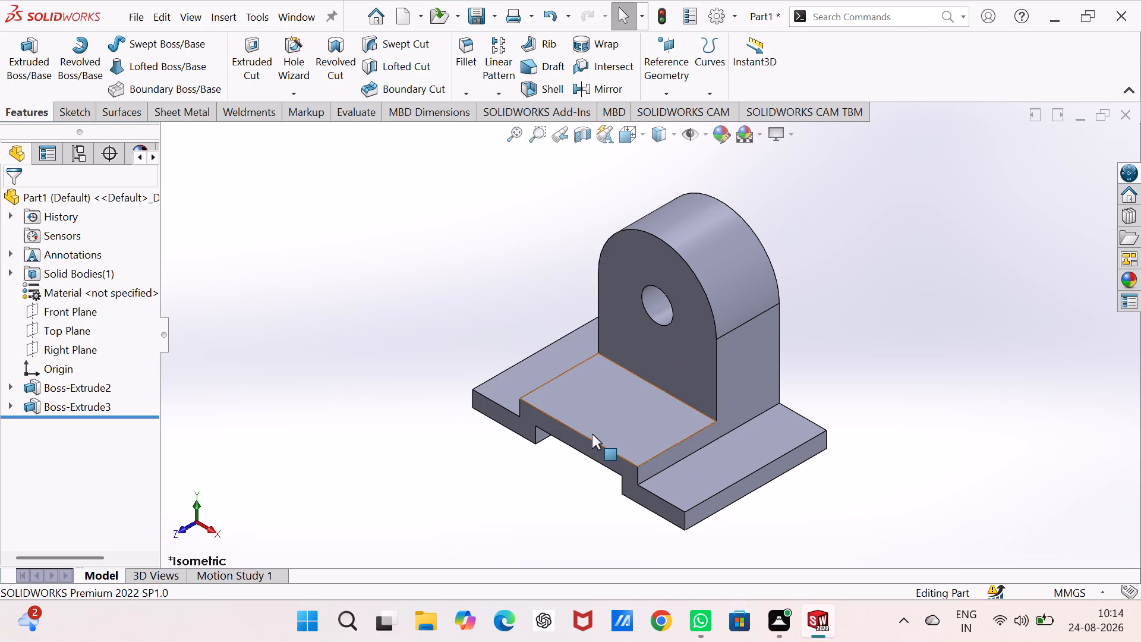
Start a sketch on the base's right-hand lower ledge and draw a vertical centreline about 31 mm long from the origin towards the front.
left_click(739, 458)
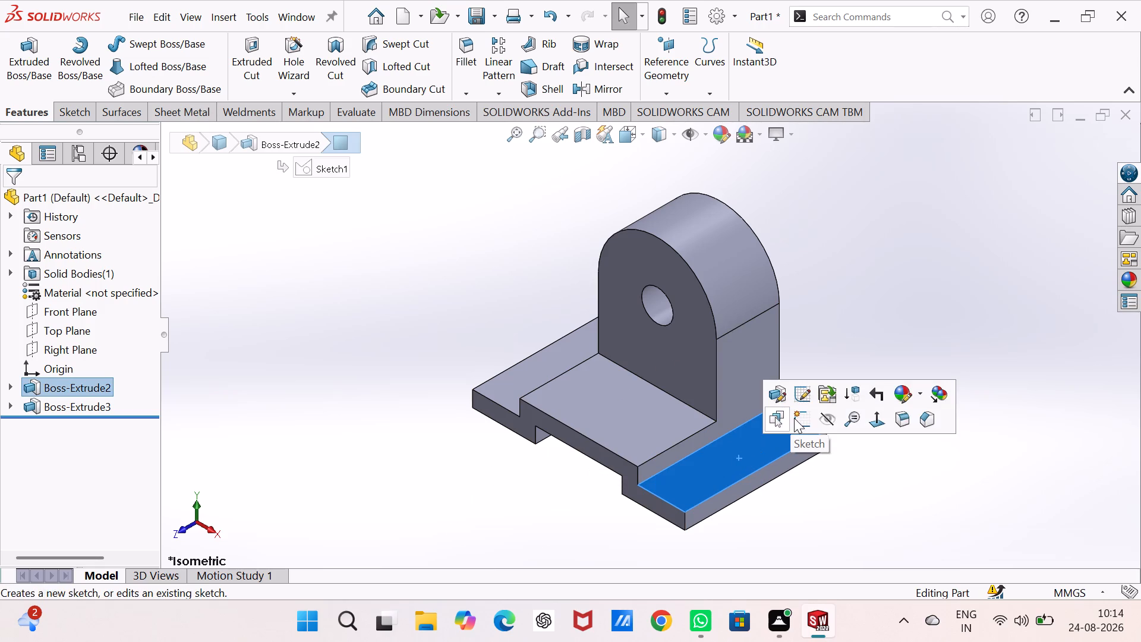
left_click(794, 418)
left_click(292, 382)
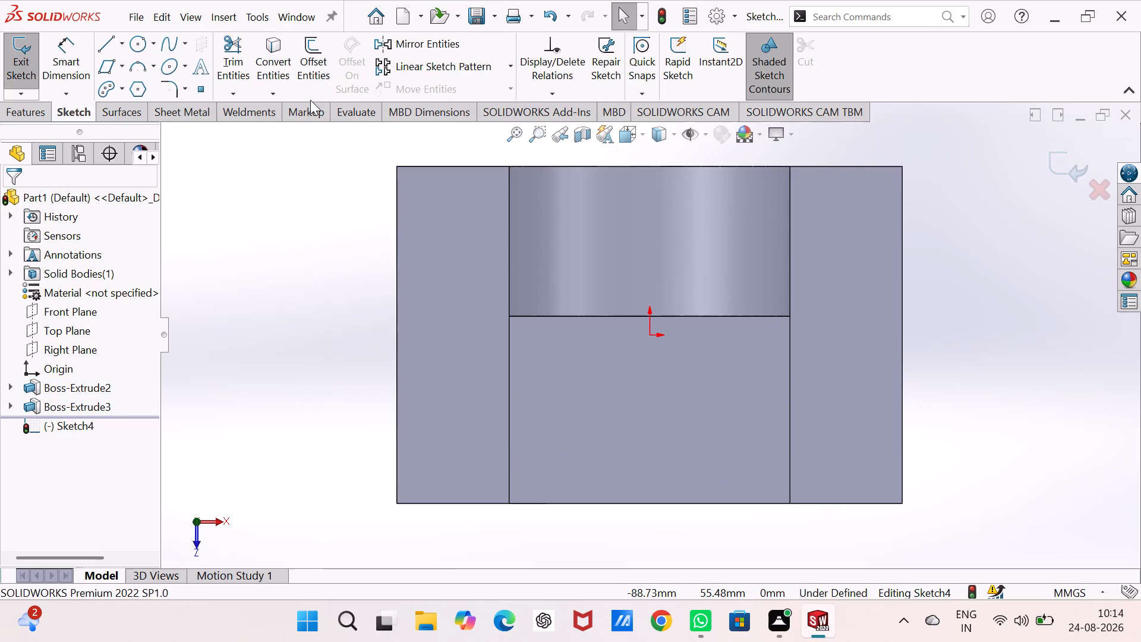
left_click(122, 45)
left_click(128, 80)
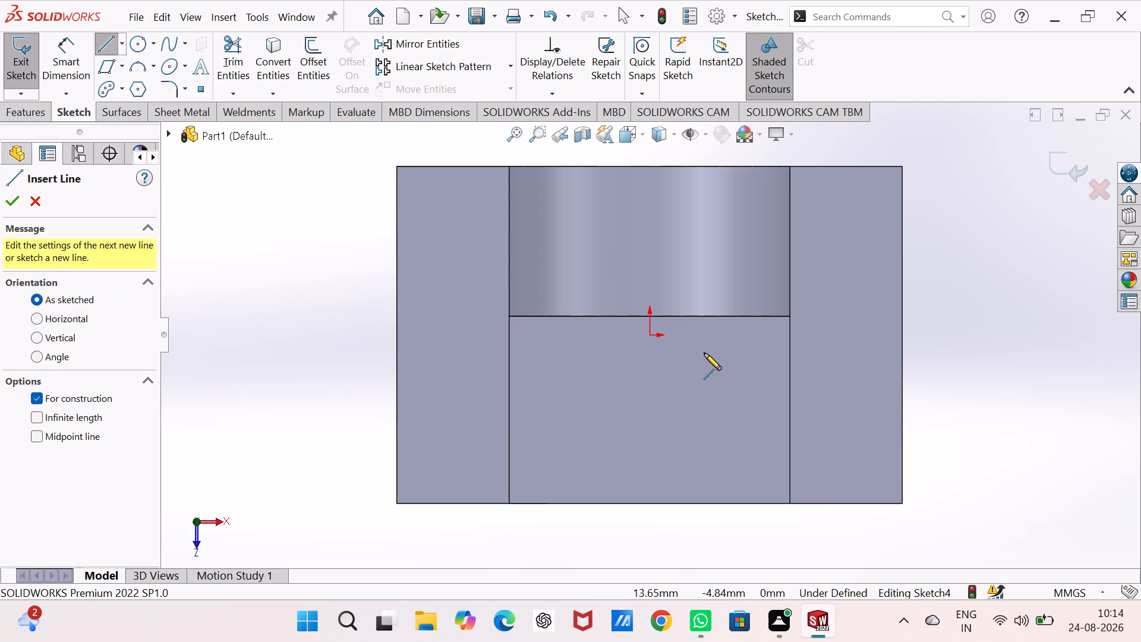
left_click(652, 336)
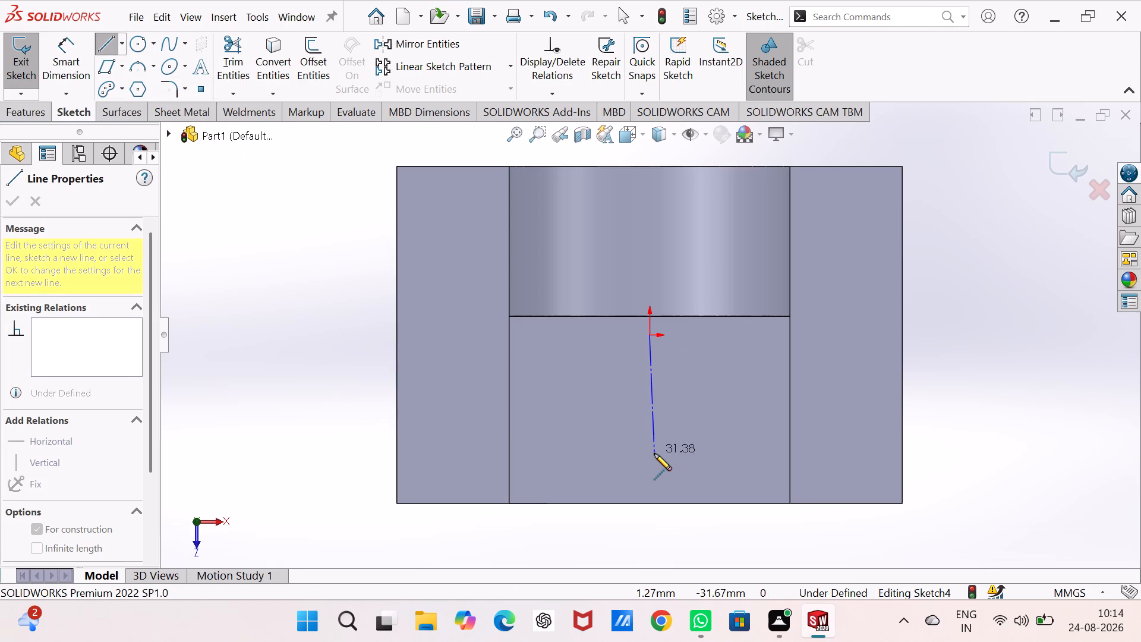
left_click(648, 454)
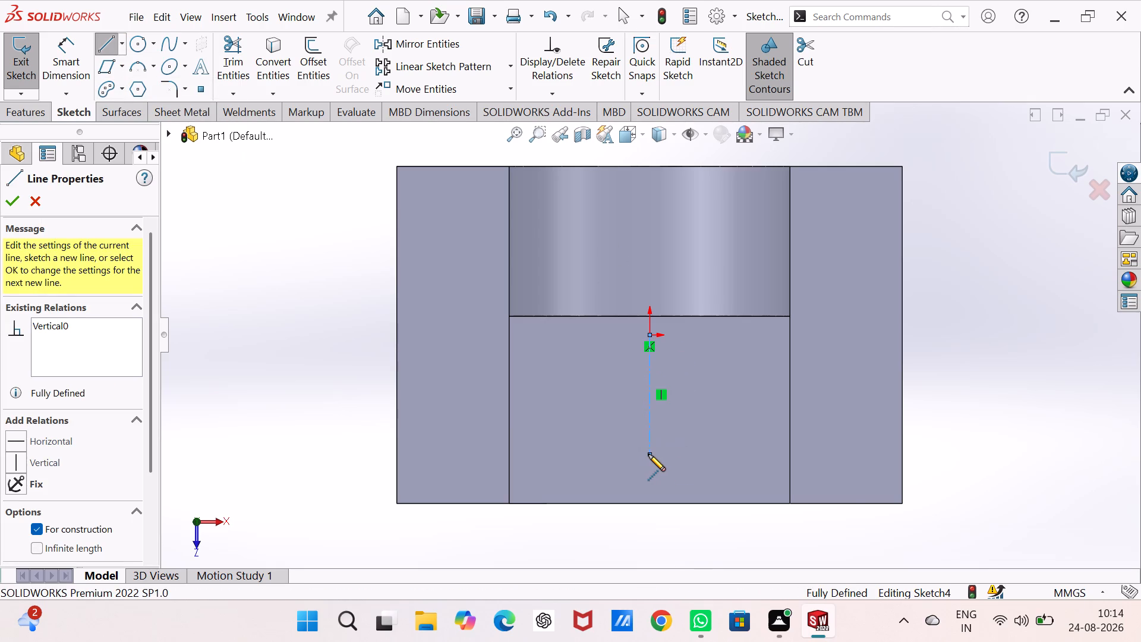
right_click(648, 454)
left_click(690, 418)
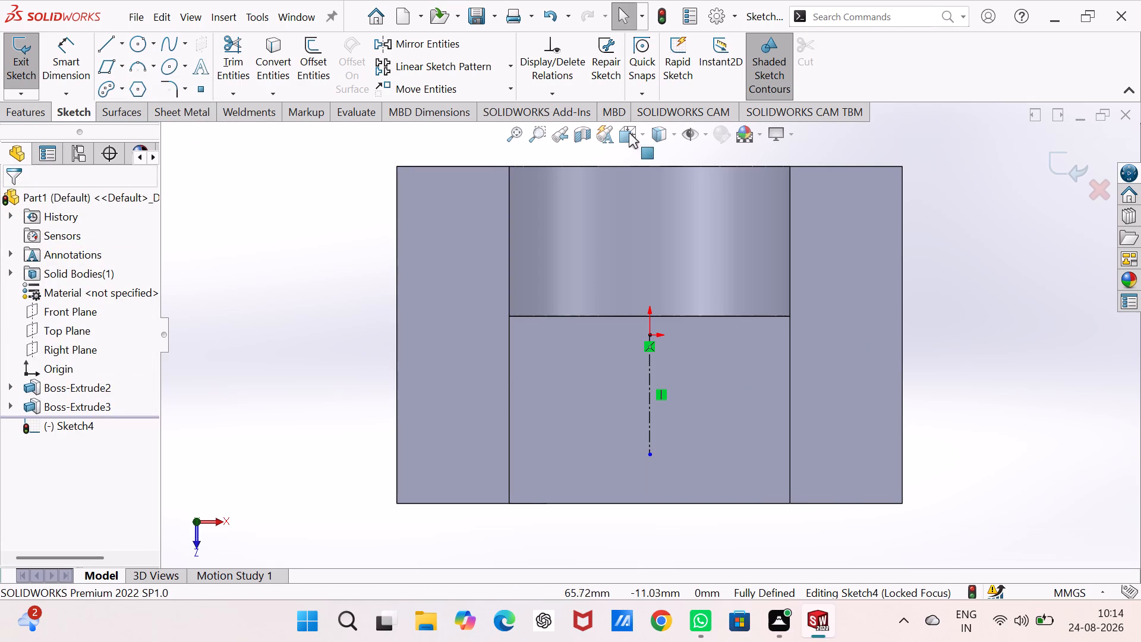
Draw two vertically aligned circles on the right-hand ledge, about 21 mm diameter near the front and about 18 mm near the back.
left_click(131, 37)
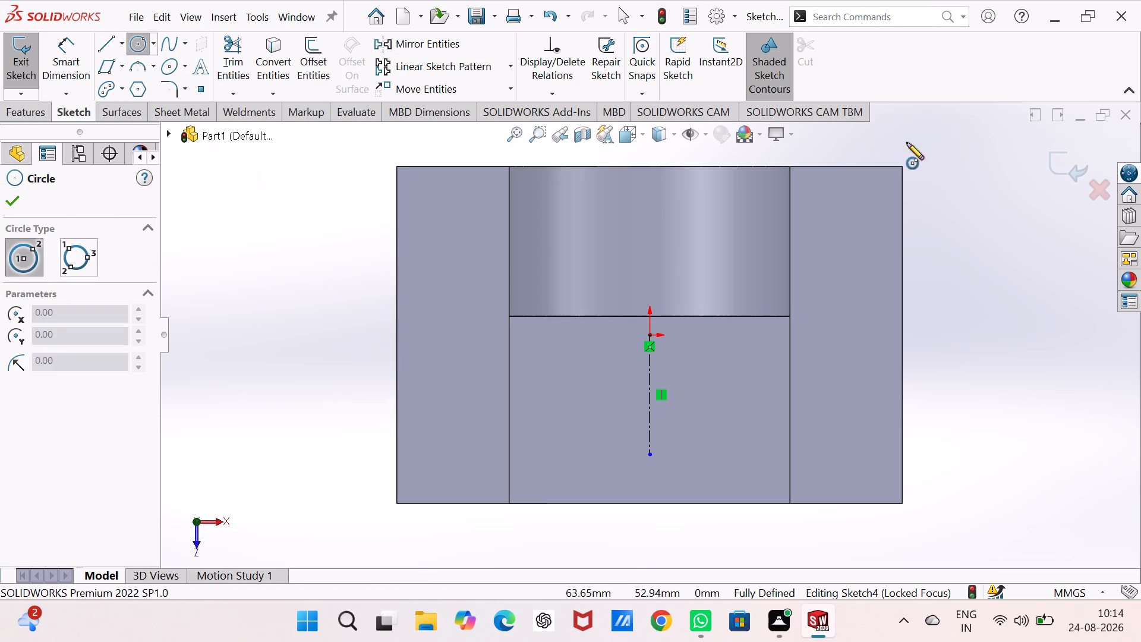
left_click(846, 424)
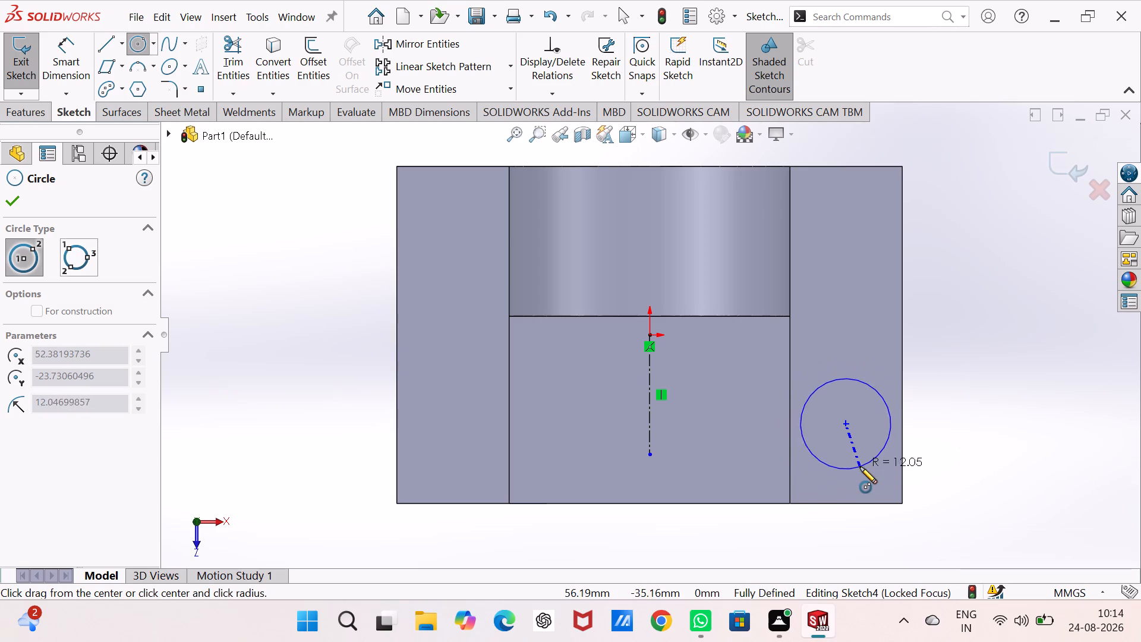
left_click(859, 462)
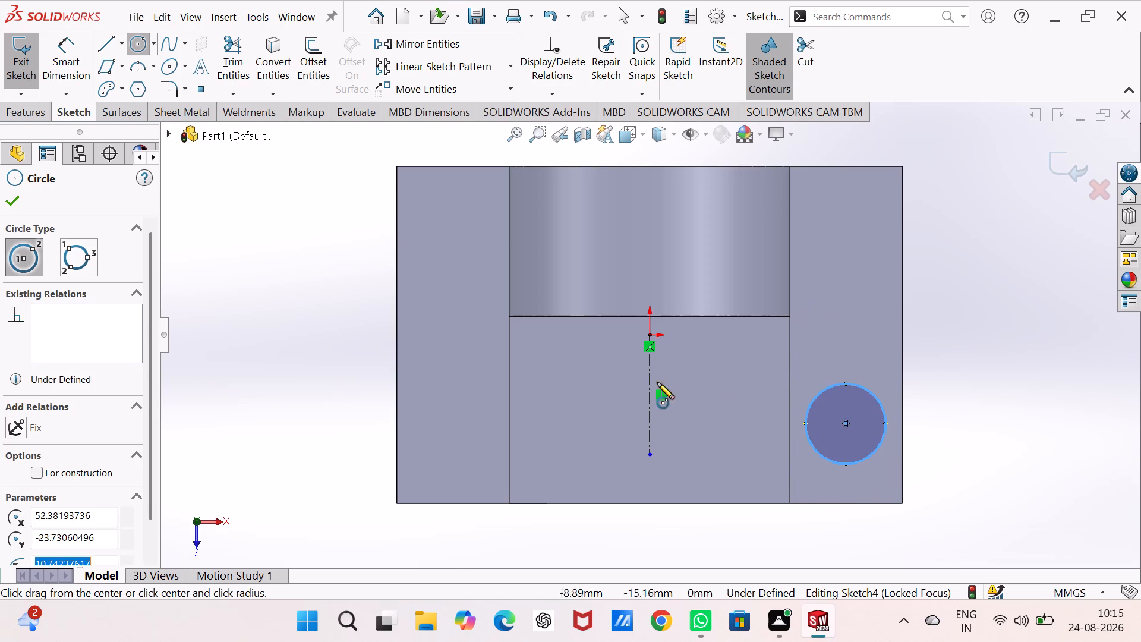
left_click(844, 220)
left_click(850, 254)
Dimension both circles on the right-hand ledge to 12 mm diameter.
right_click_drag(988, 317, 979, 155)
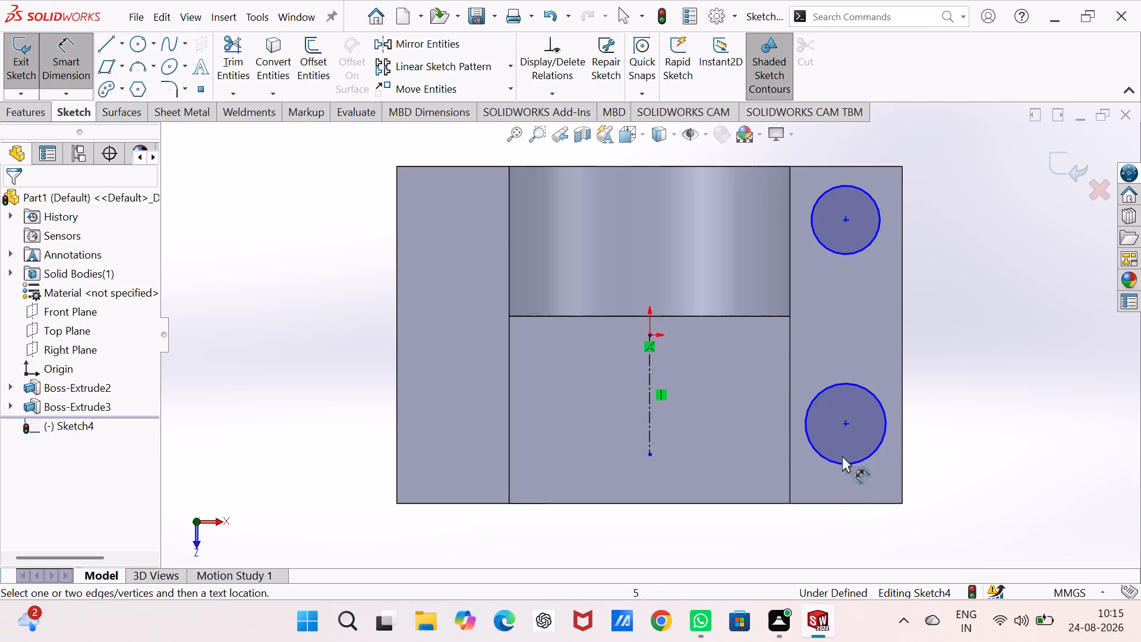
left_click(884, 413)
left_click(1014, 329)
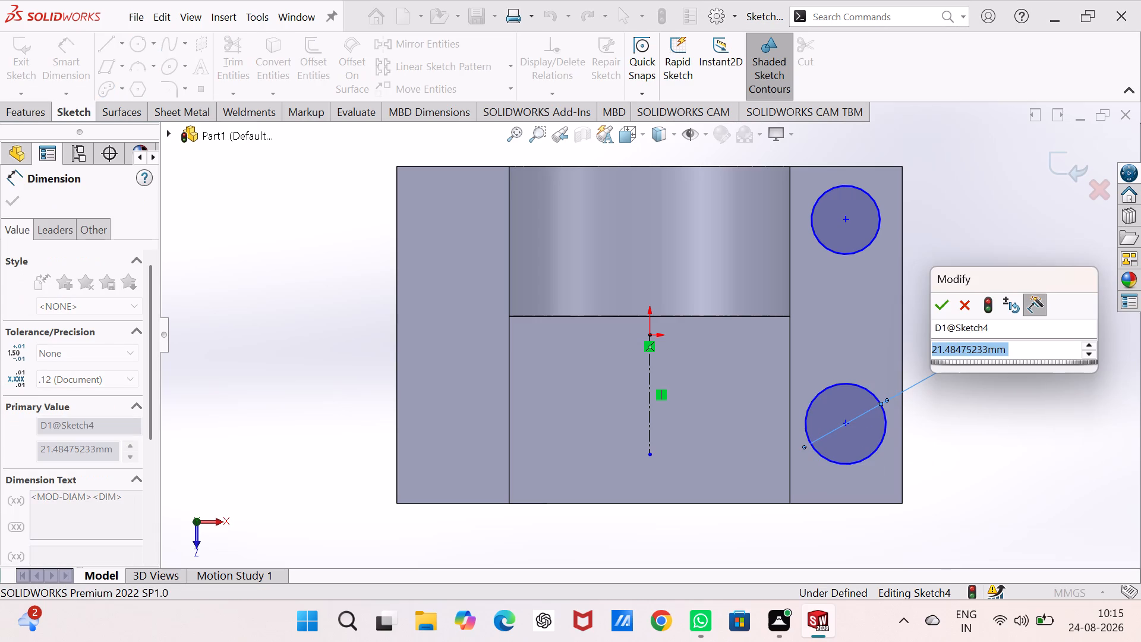
type("12")
key("Return")
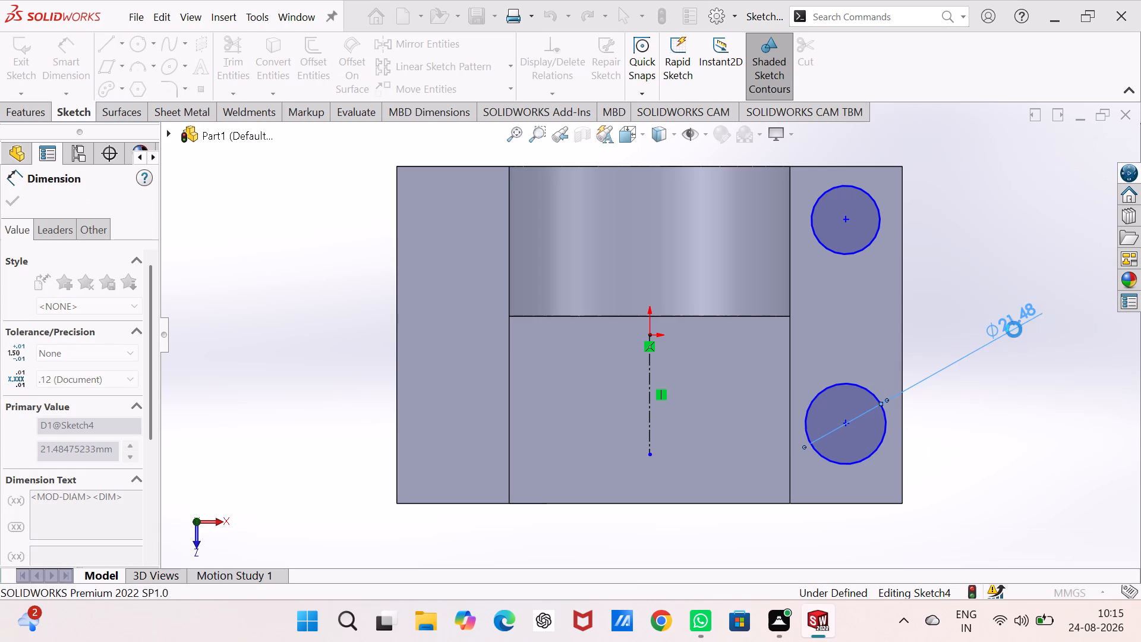
left_click_drag(876, 208, 884, 208)
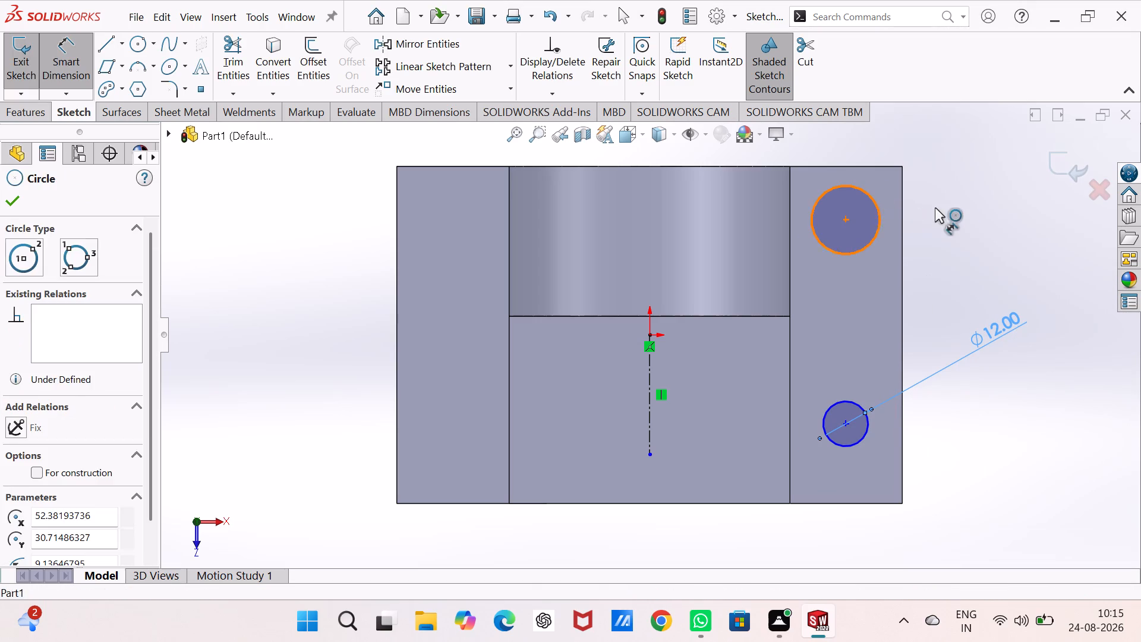
left_click(966, 207)
type("12")
key("Return")
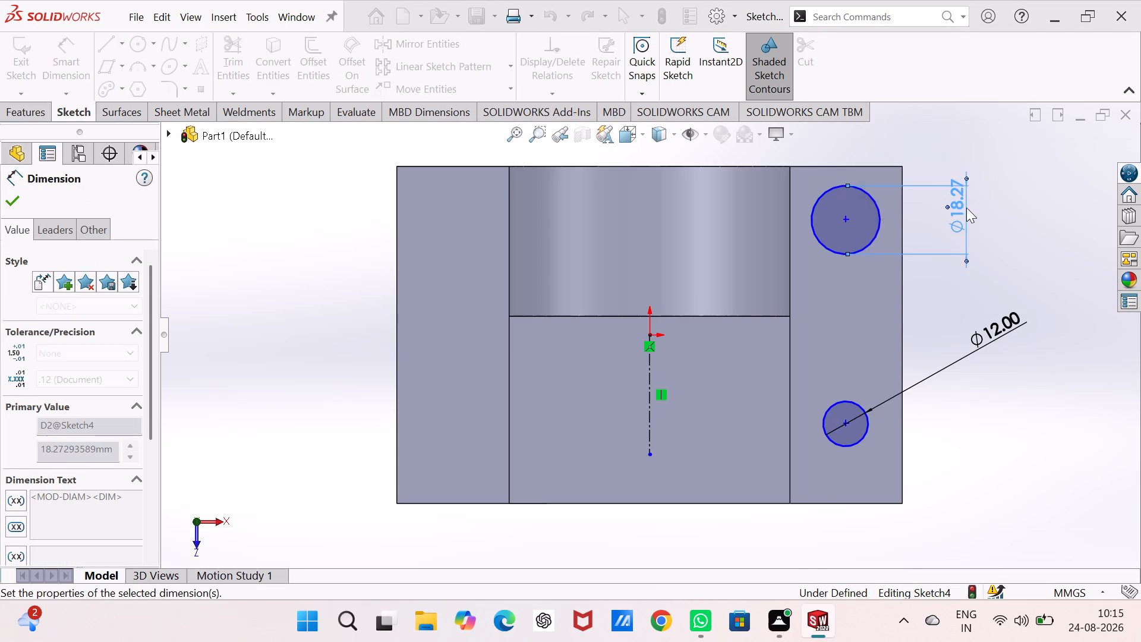
Dimension the front circle's centre 37 mm from the ledge's front edge and the rear circle's centre 37 mm from its back edge.
left_click(846, 420)
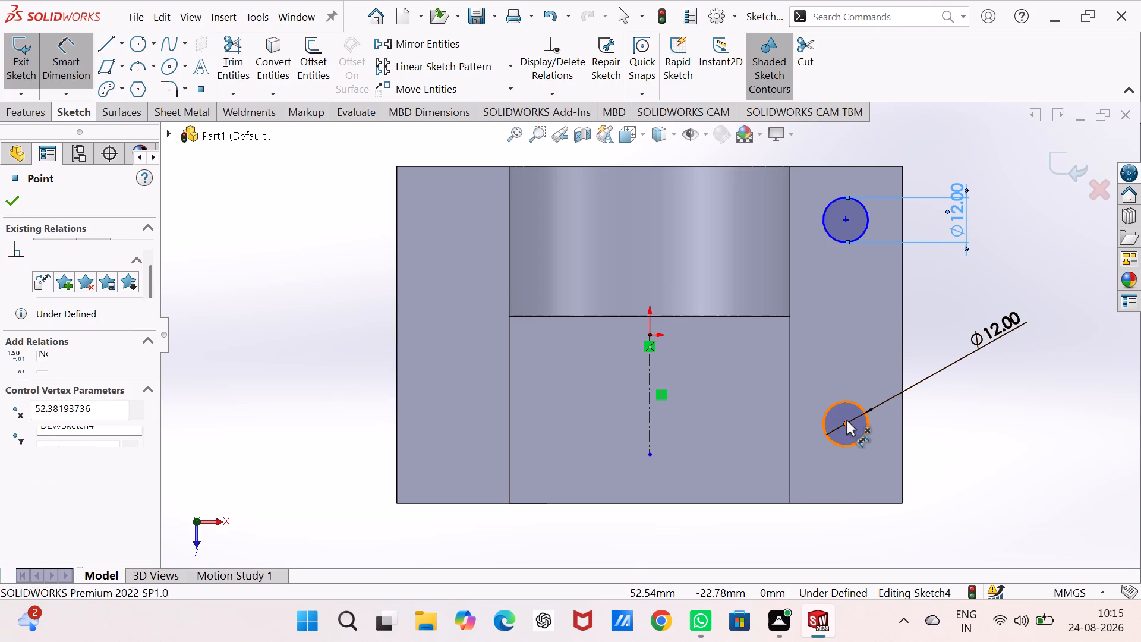
left_click(859, 503)
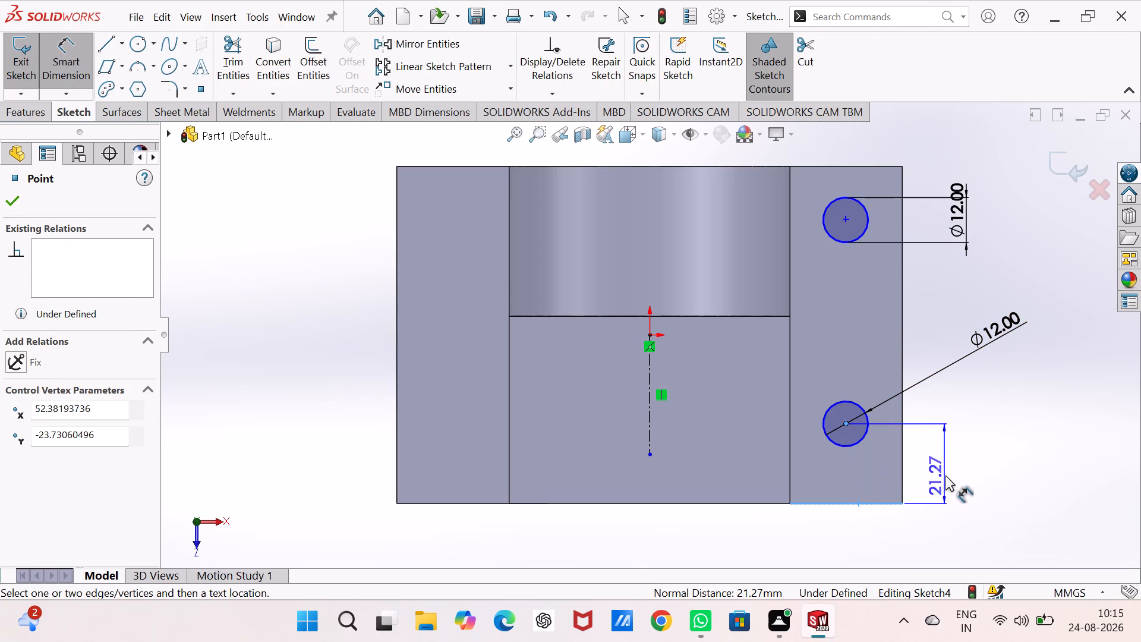
left_click(945, 475)
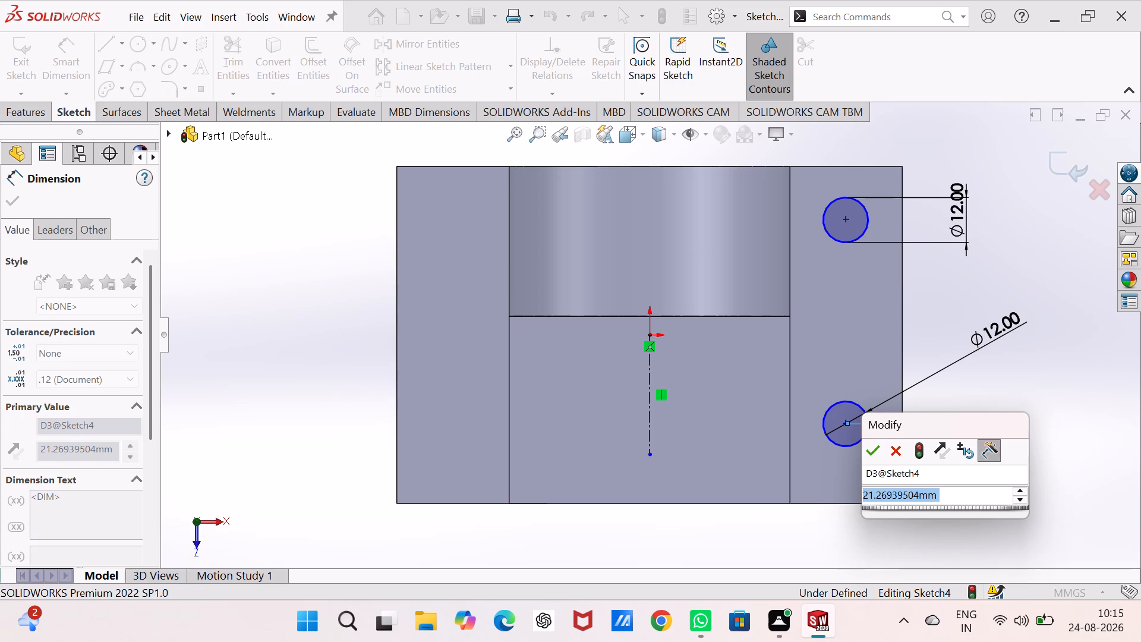
key("3")
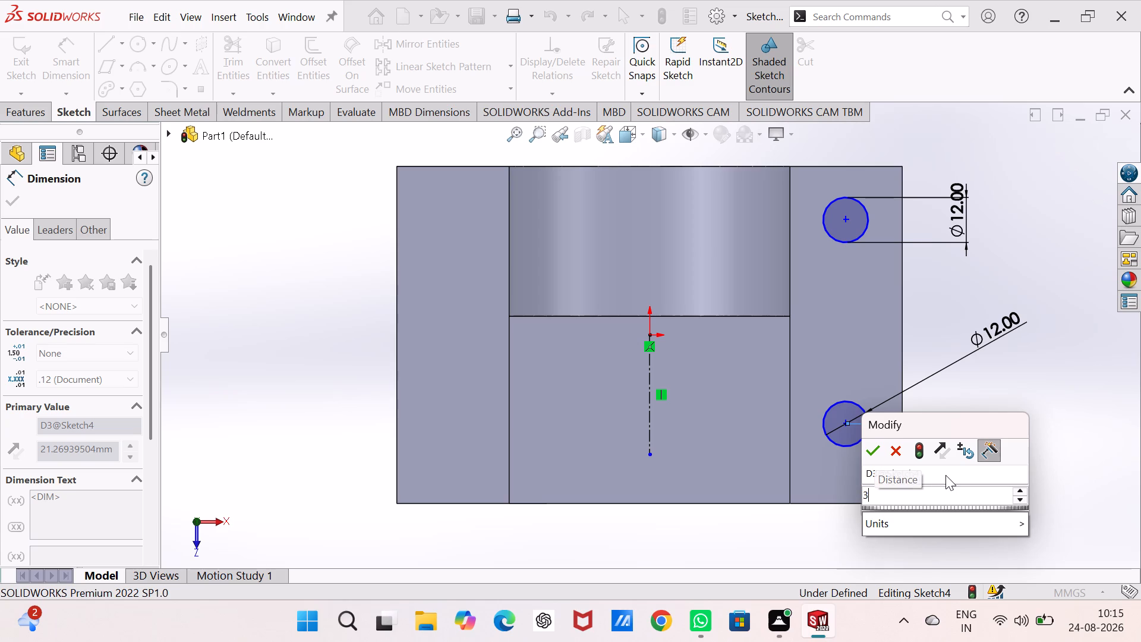
key("7")
key("Return")
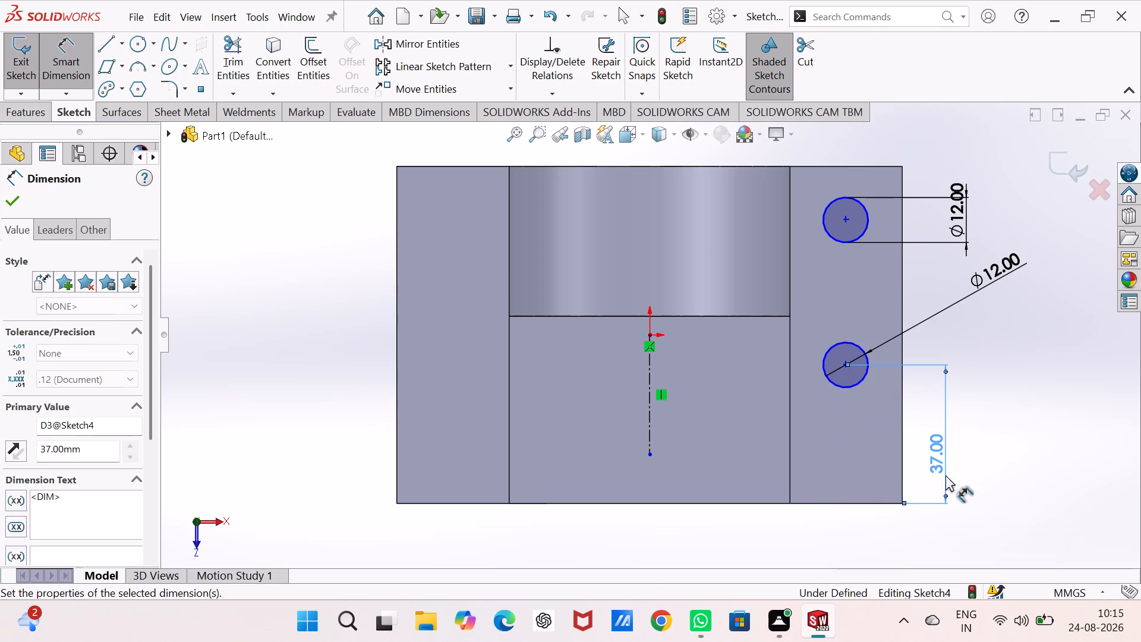
left_click(845, 220)
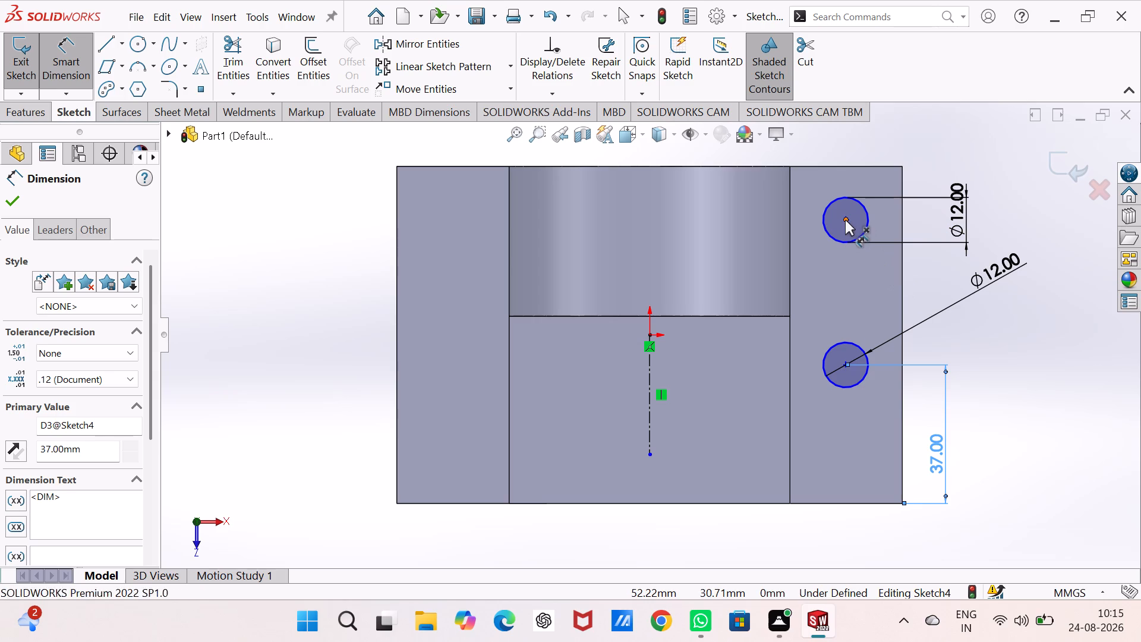
left_click(840, 167)
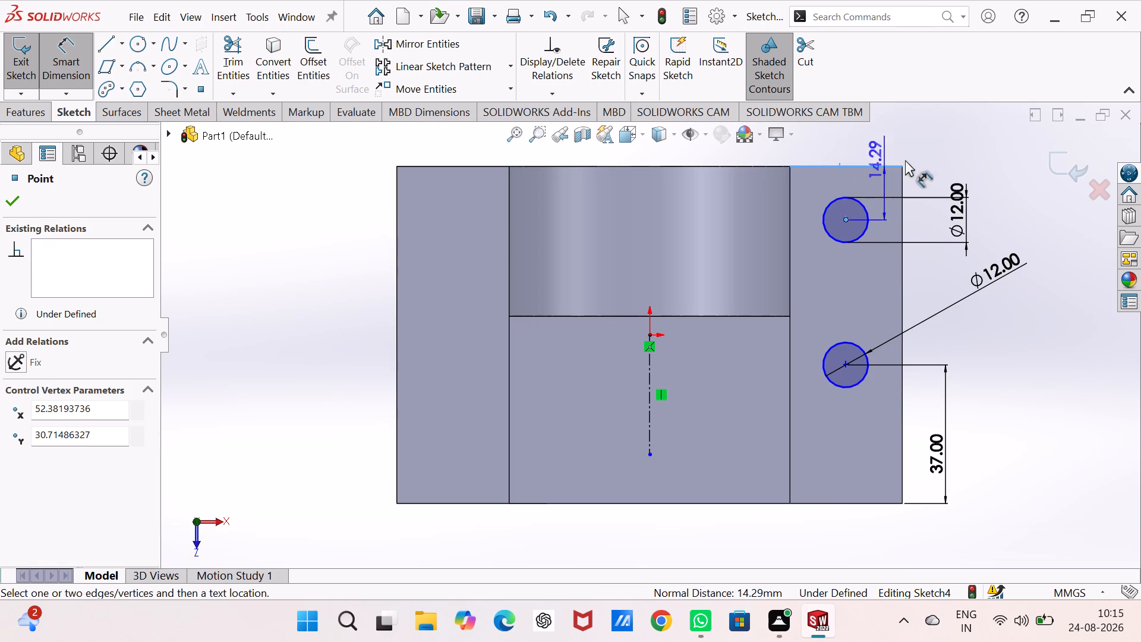
left_click(932, 151)
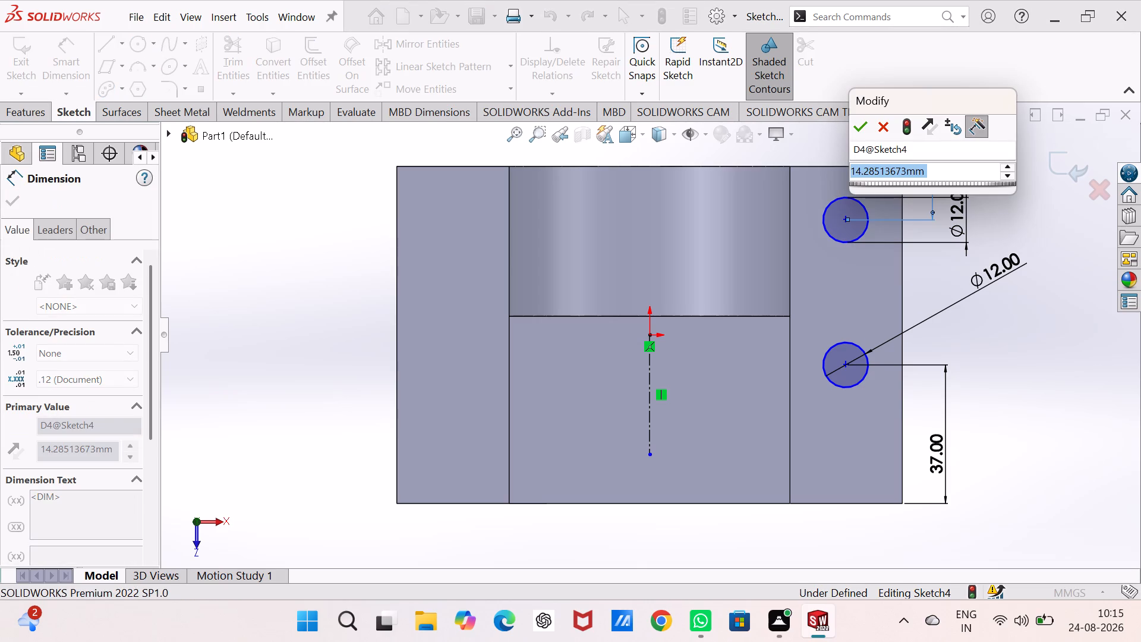
key("3")
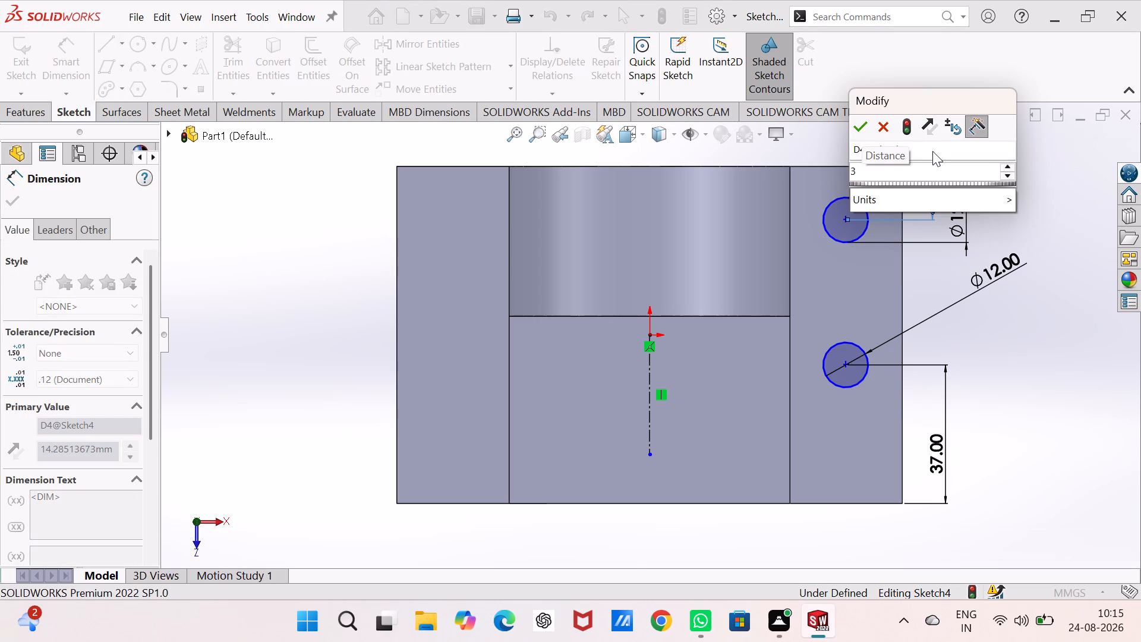
key("7")
key("Return")
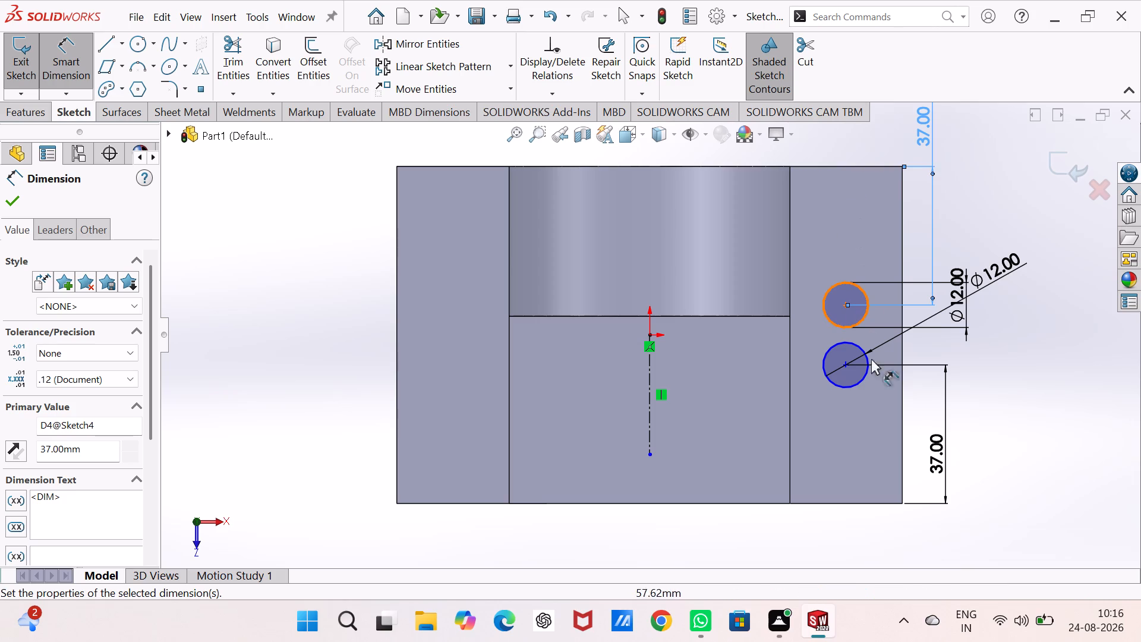
Set both circle-centre distances from the ledge's front and back edges to 20 mm.
double_click(931, 449)
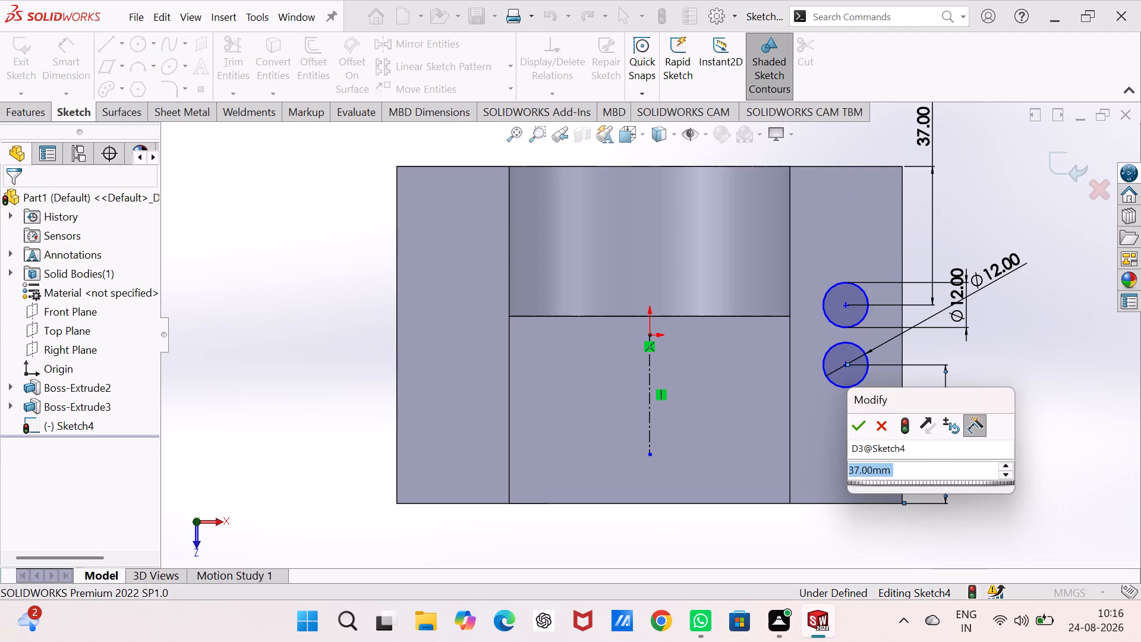
type("20")
key("Return")
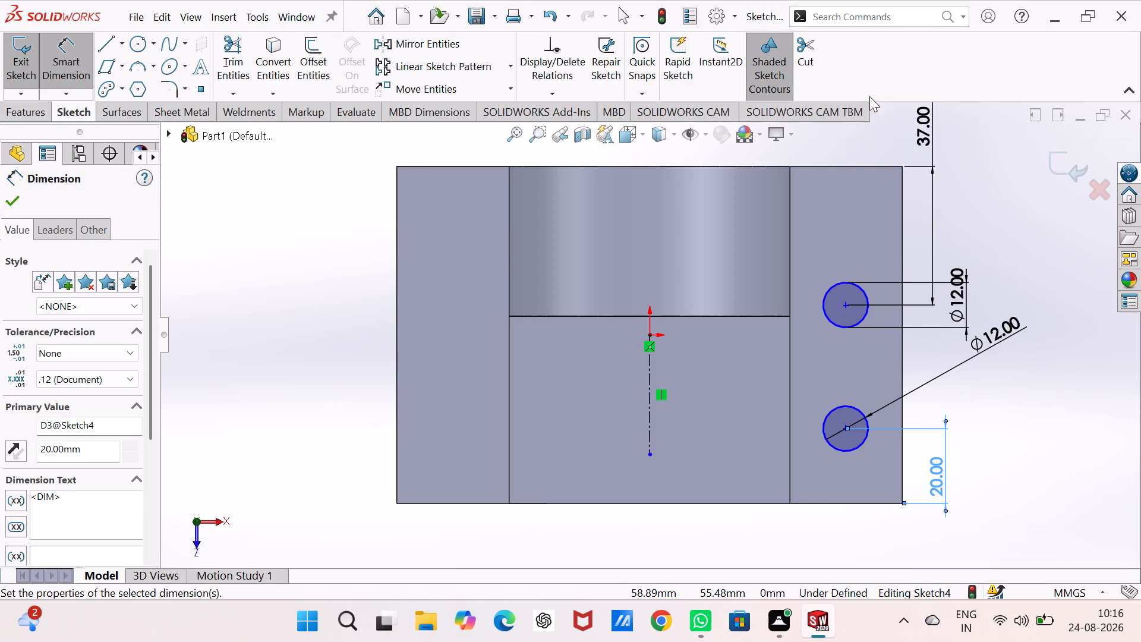
double_click(922, 145)
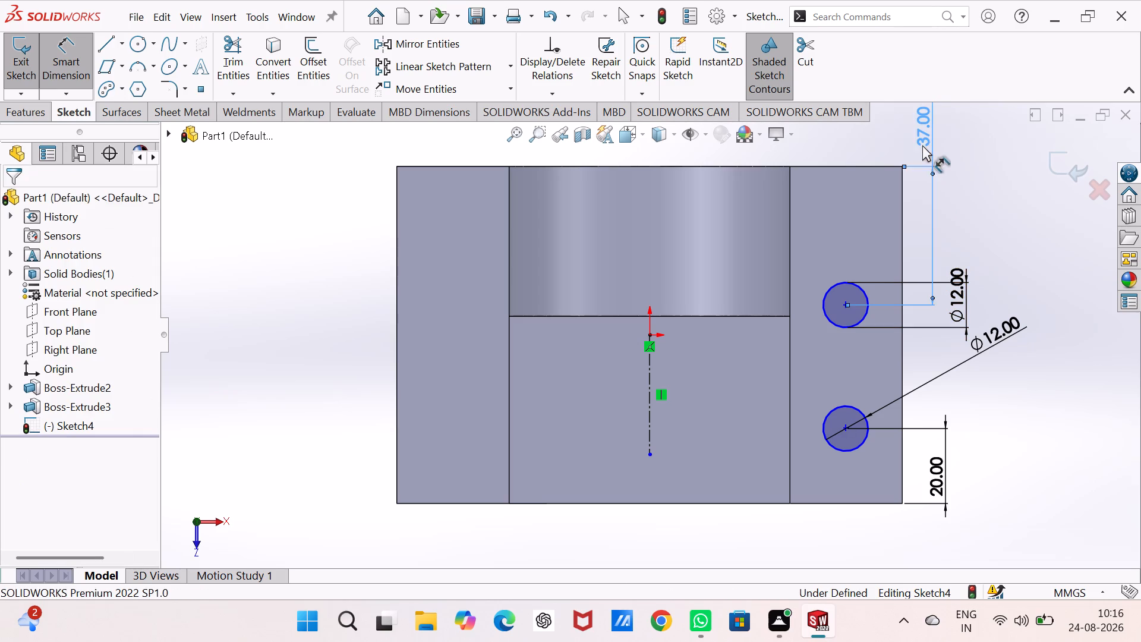
type("20")
key("Return")
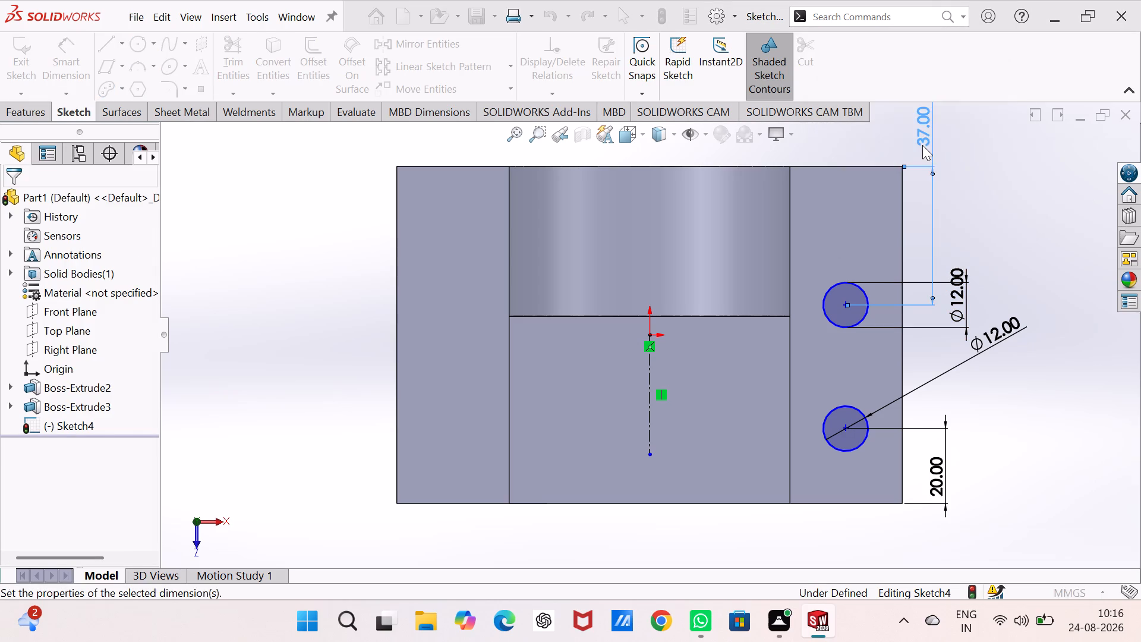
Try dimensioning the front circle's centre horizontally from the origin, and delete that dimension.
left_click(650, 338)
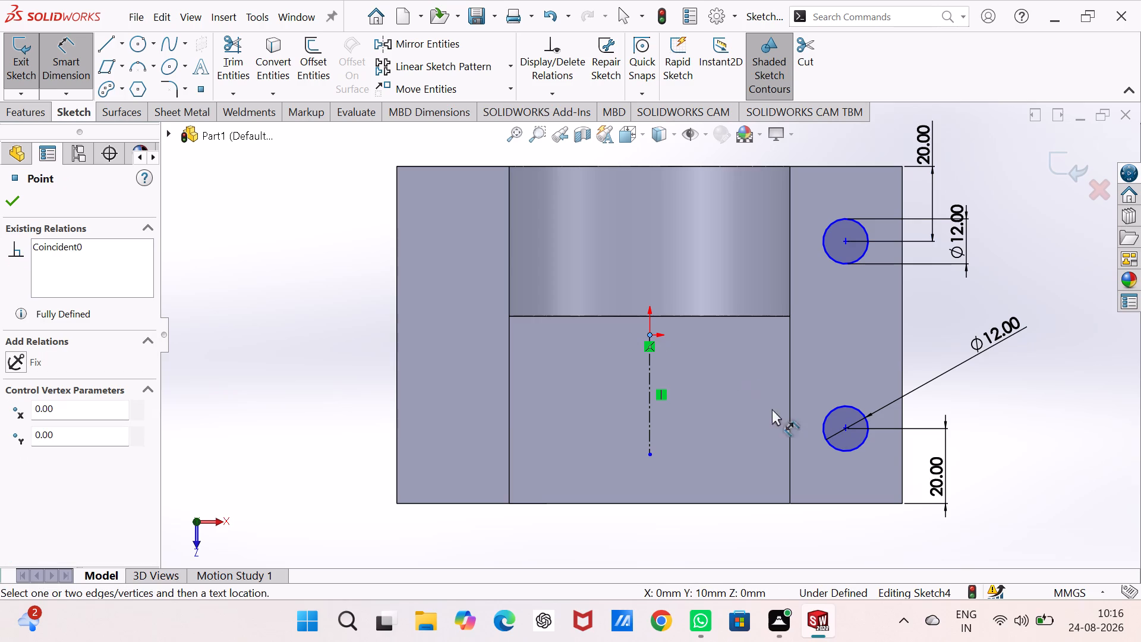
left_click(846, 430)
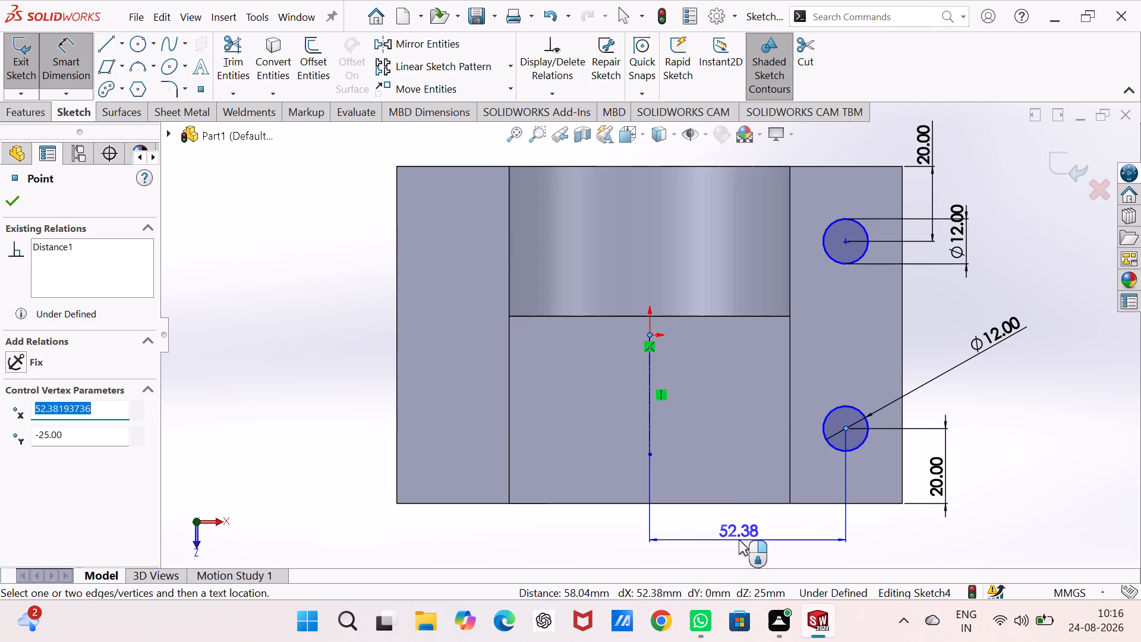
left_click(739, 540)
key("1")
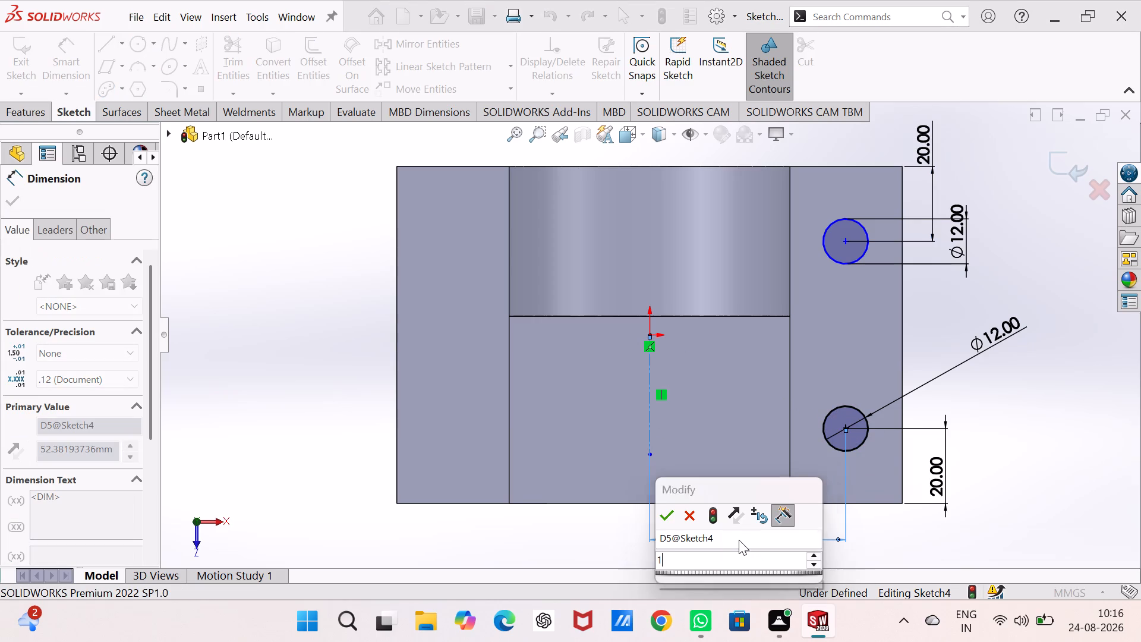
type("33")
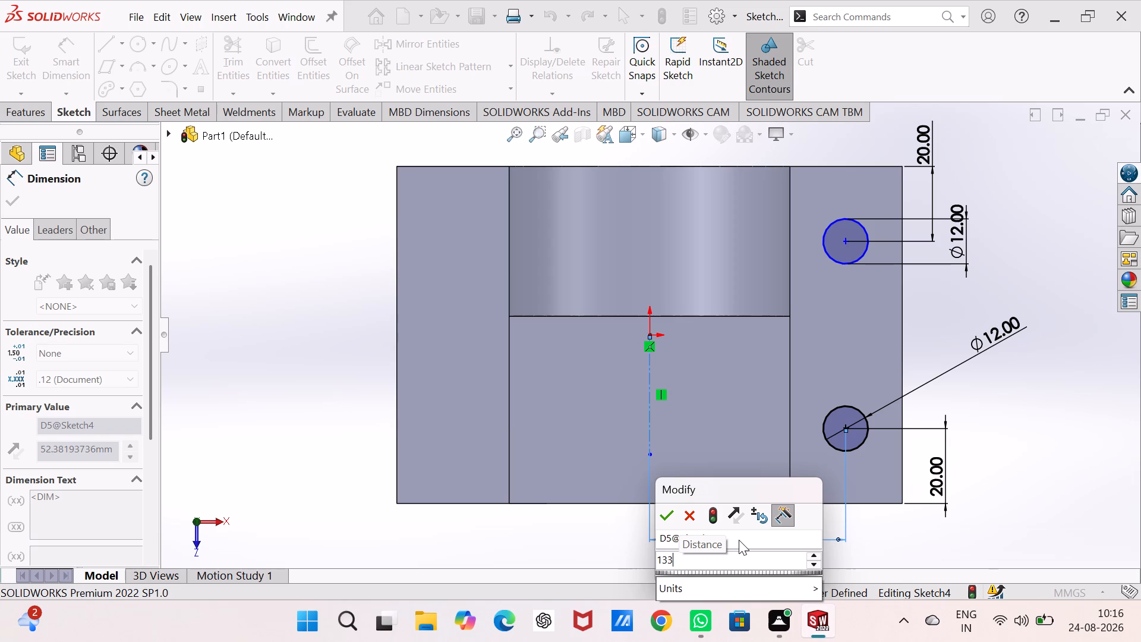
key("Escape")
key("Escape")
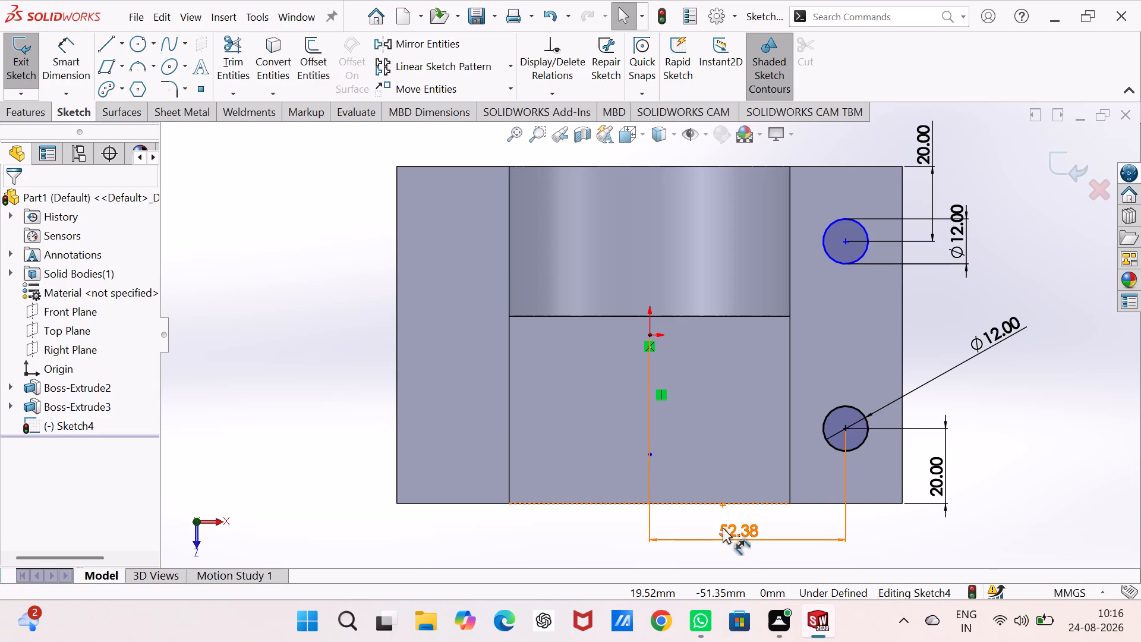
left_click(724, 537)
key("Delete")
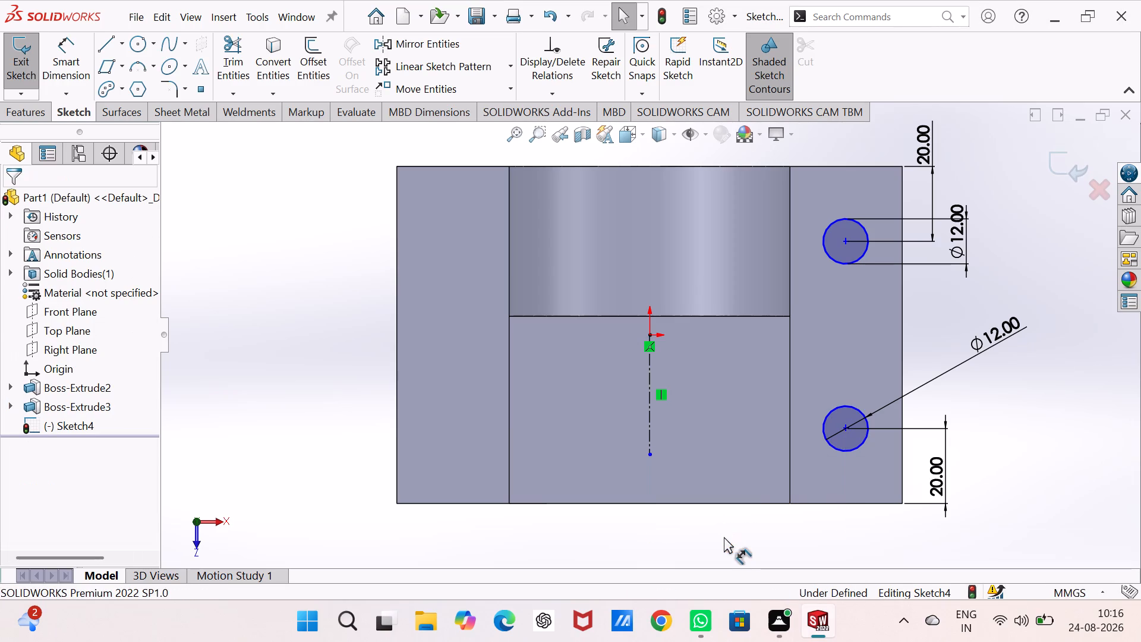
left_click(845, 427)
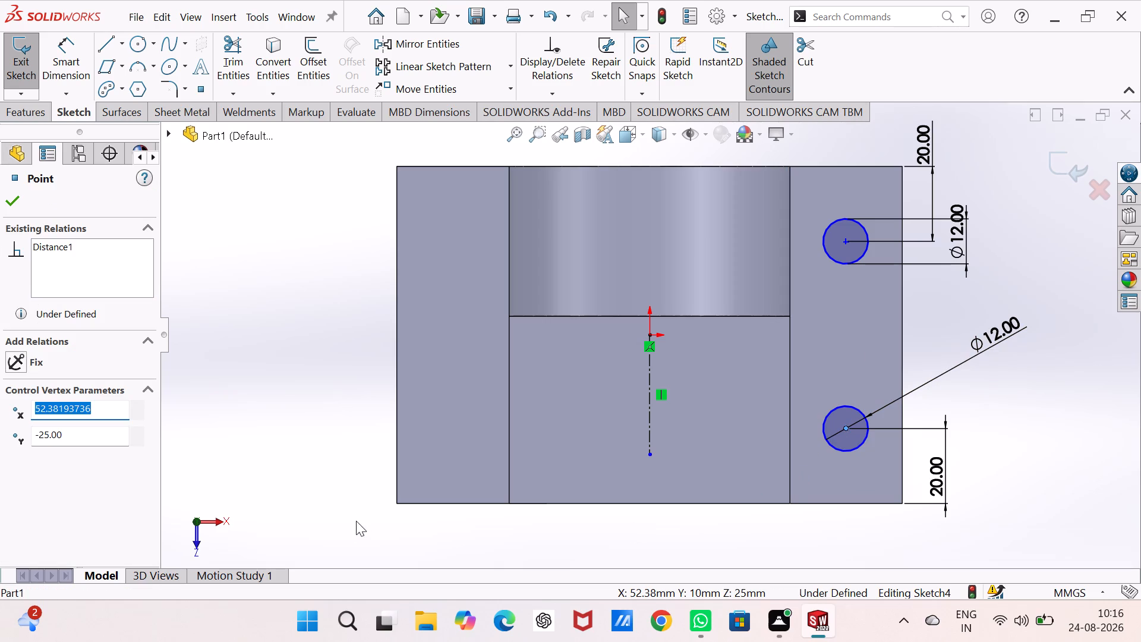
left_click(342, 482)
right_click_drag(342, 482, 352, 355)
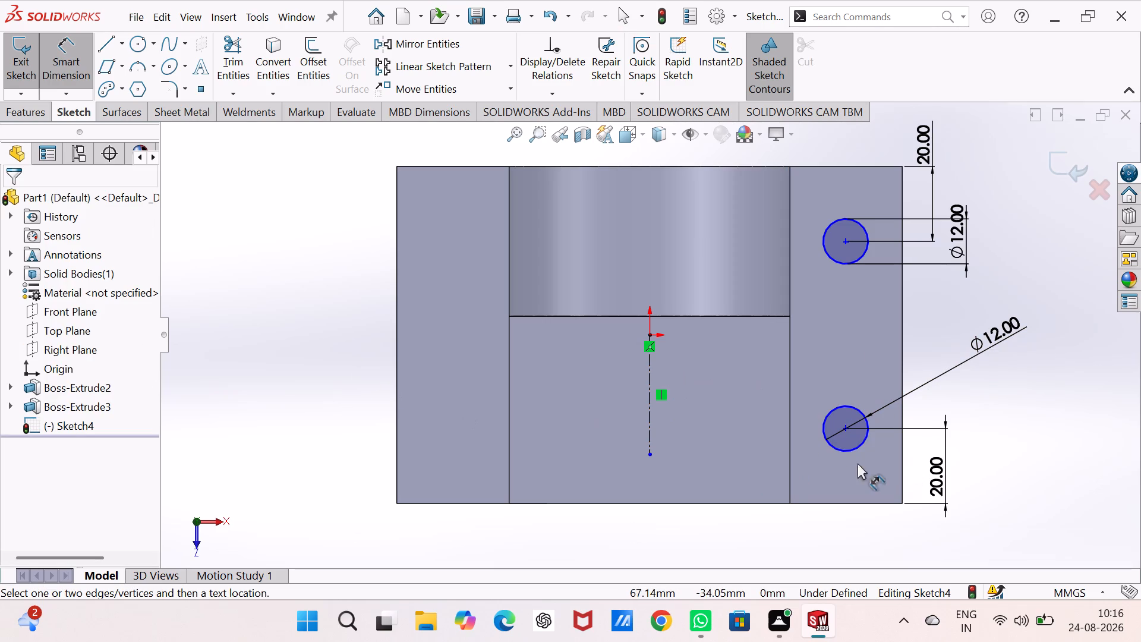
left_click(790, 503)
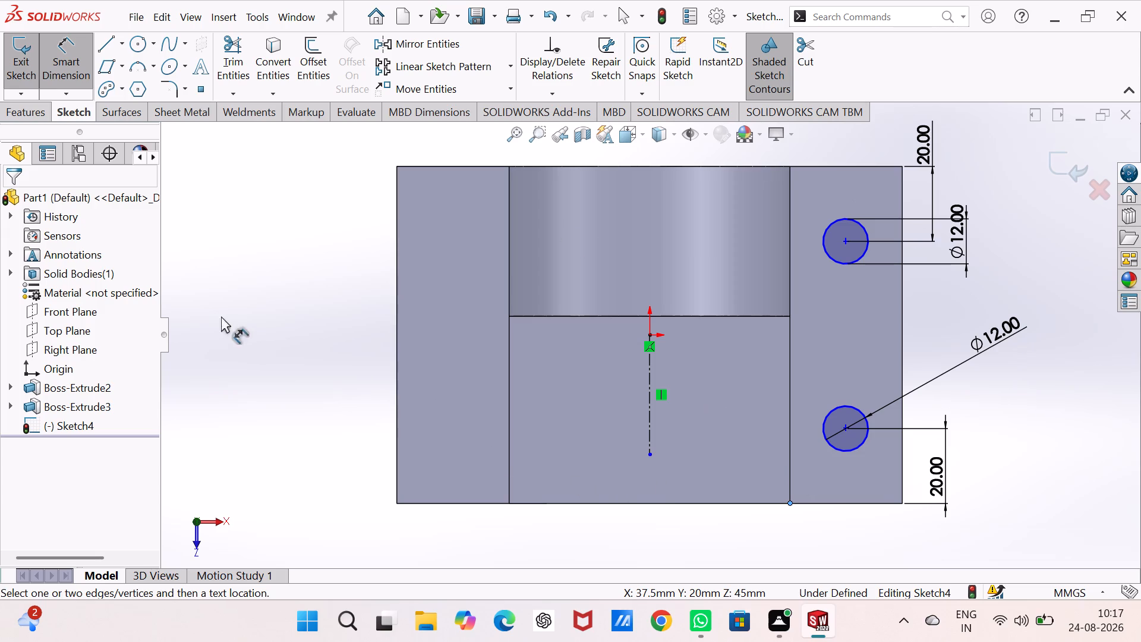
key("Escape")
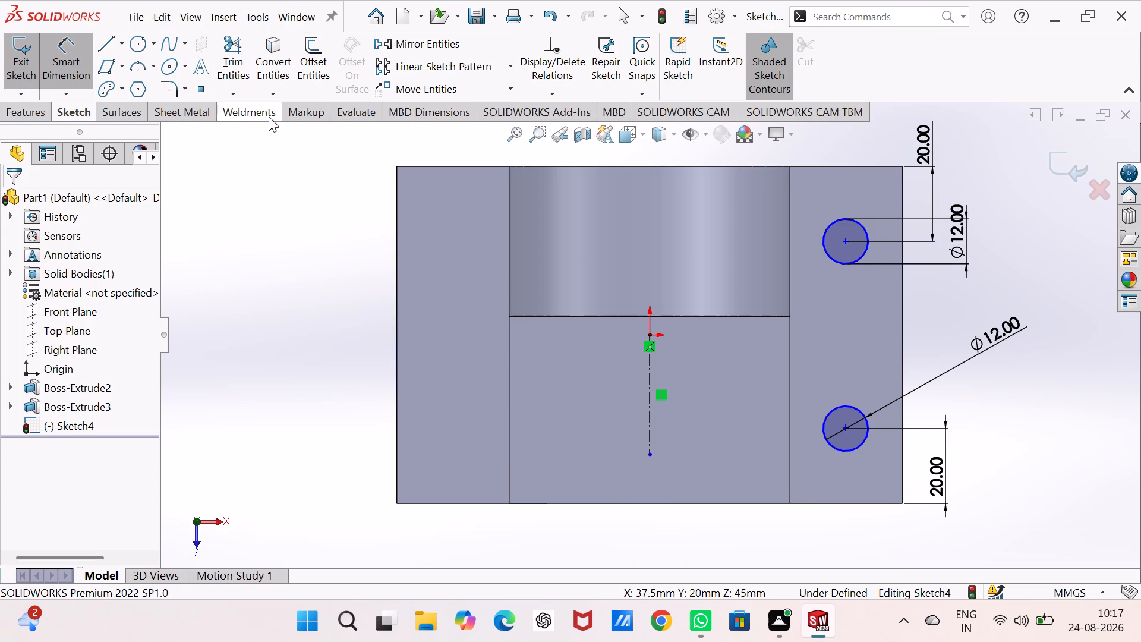
Measure the front edge of the right-hand ledge, from its inner corner to its outer end.
left_click(348, 112)
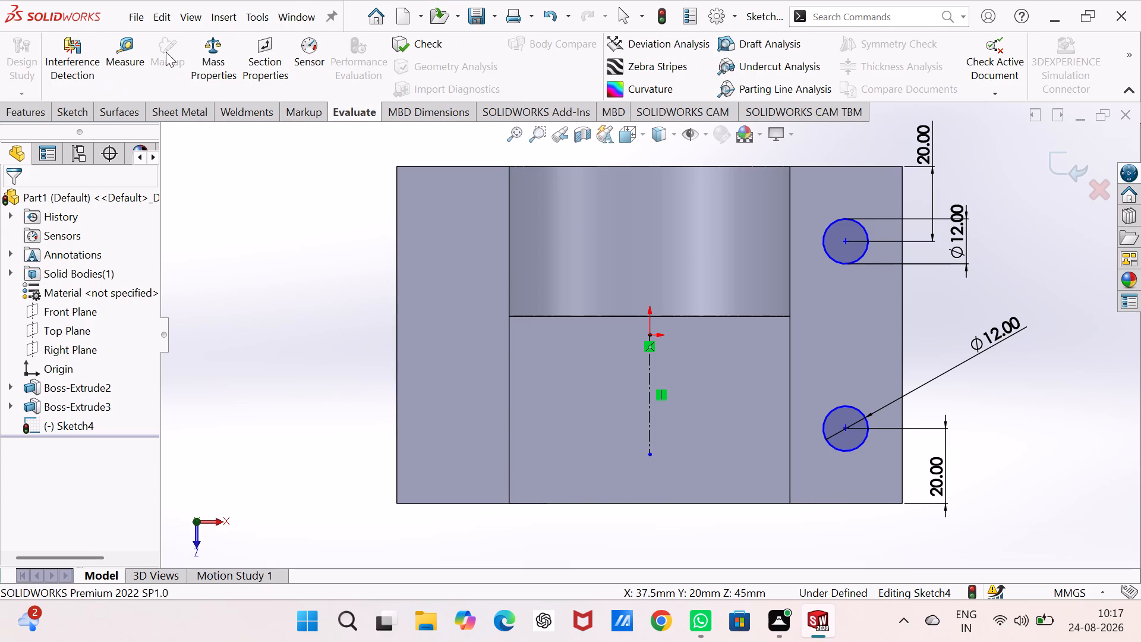
left_click(134, 40)
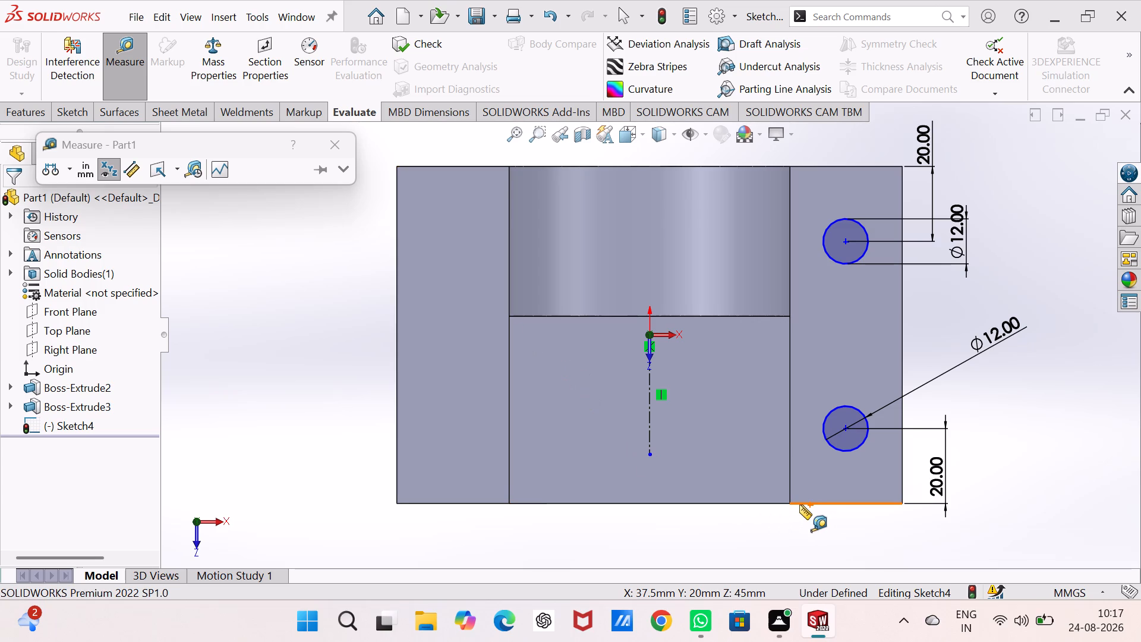
left_click(792, 504)
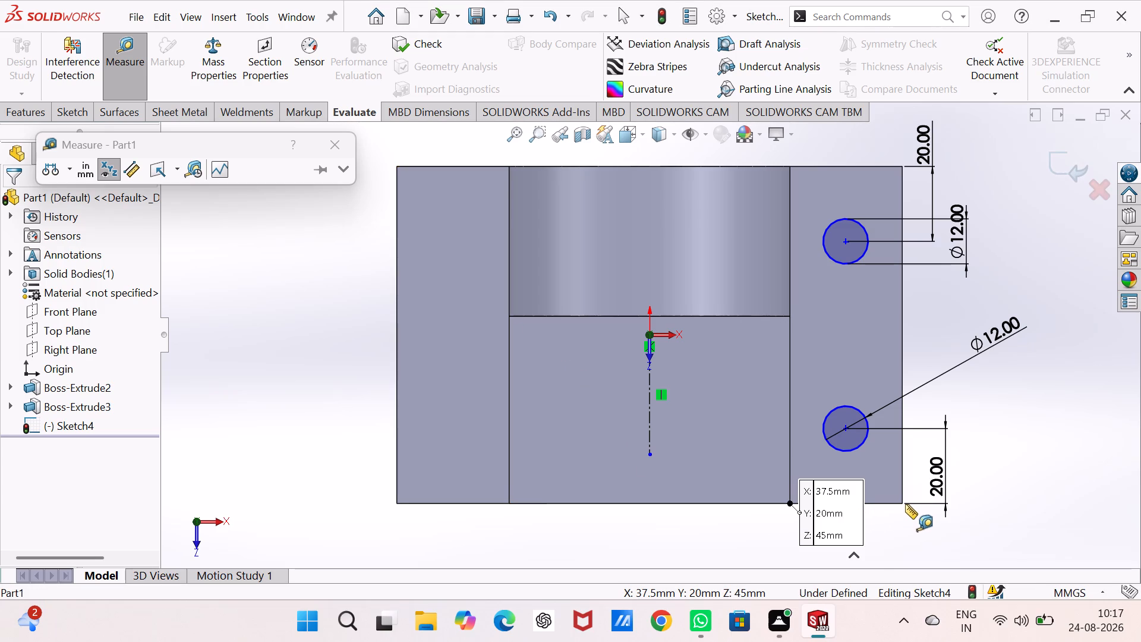
left_click(901, 502)
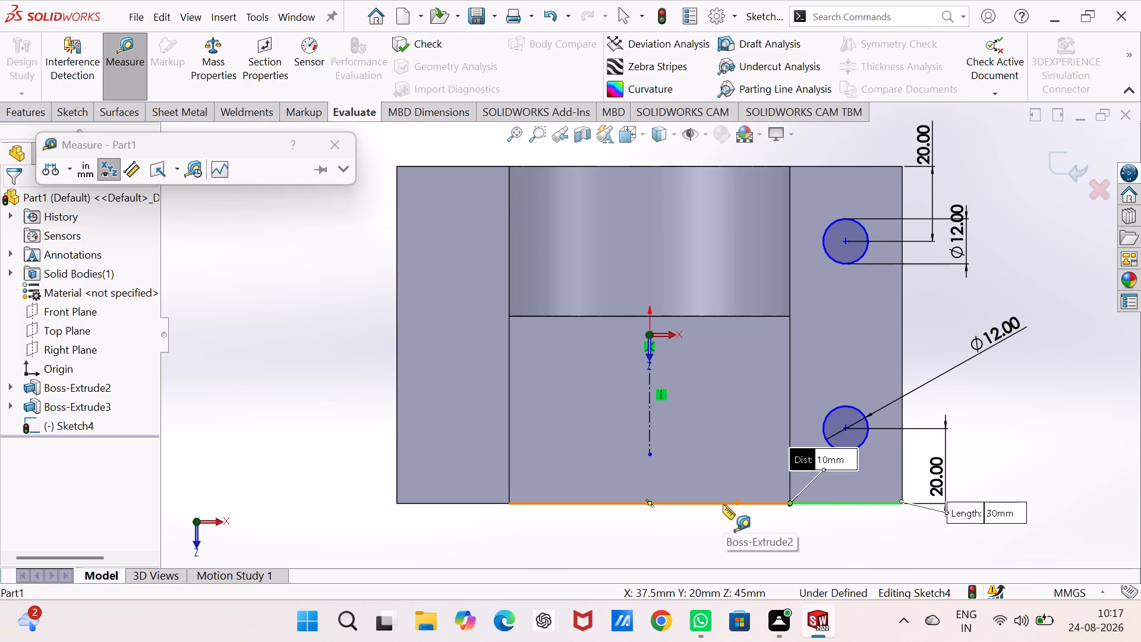
key("Escape")
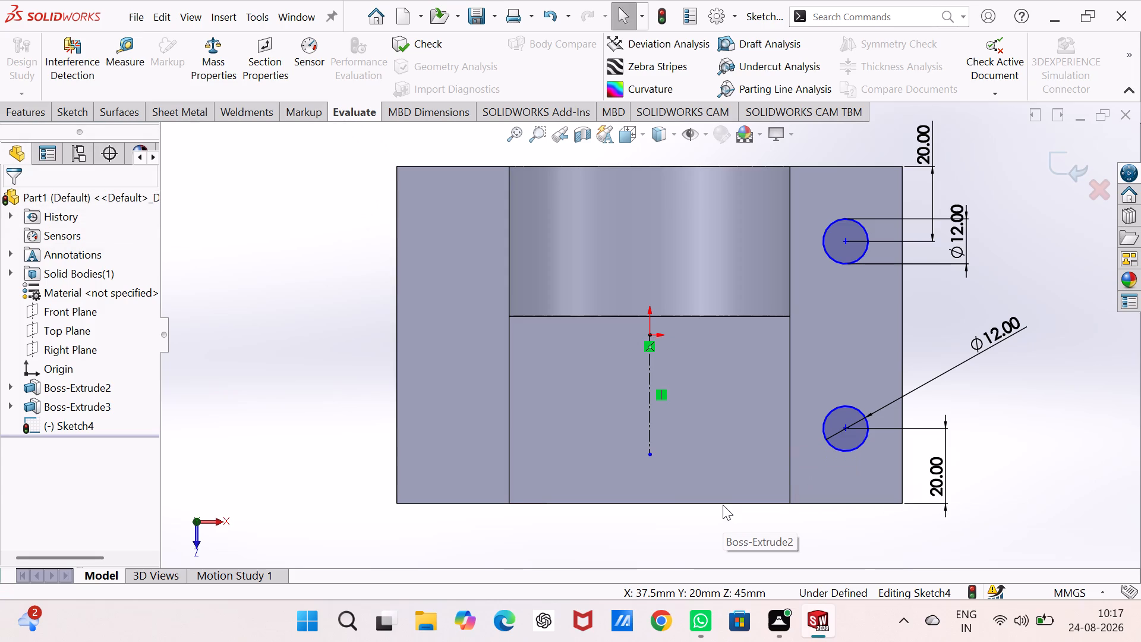
Dimension the front circle's centre 15 mm from the right-hand ledge's inner edge.
right_click_drag(264, 417, 262, 272)
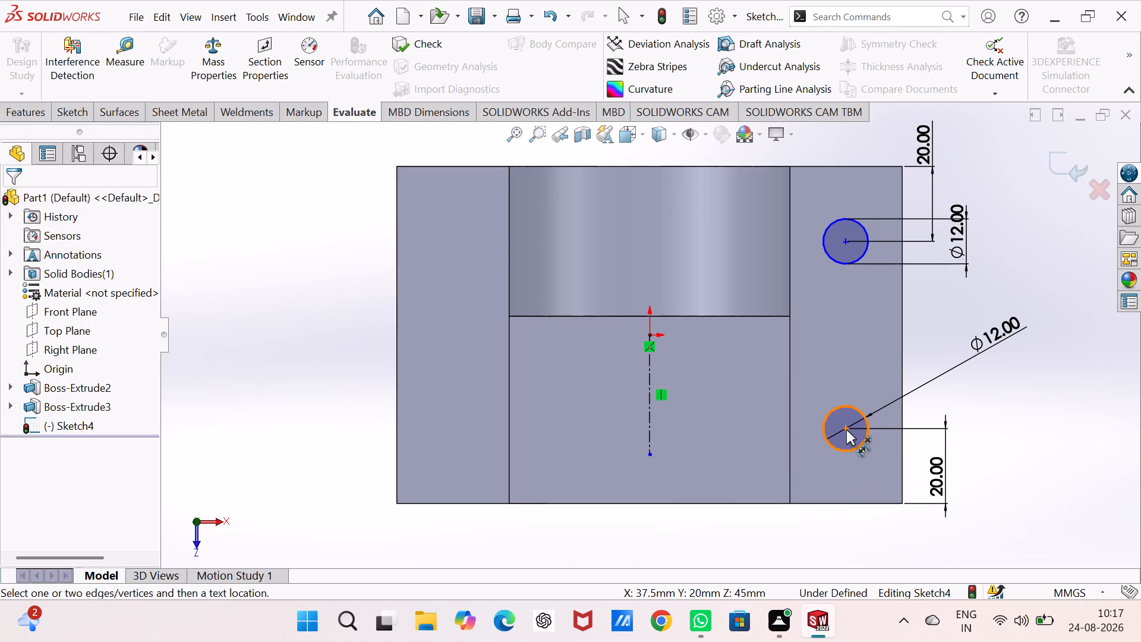
left_click(844, 429)
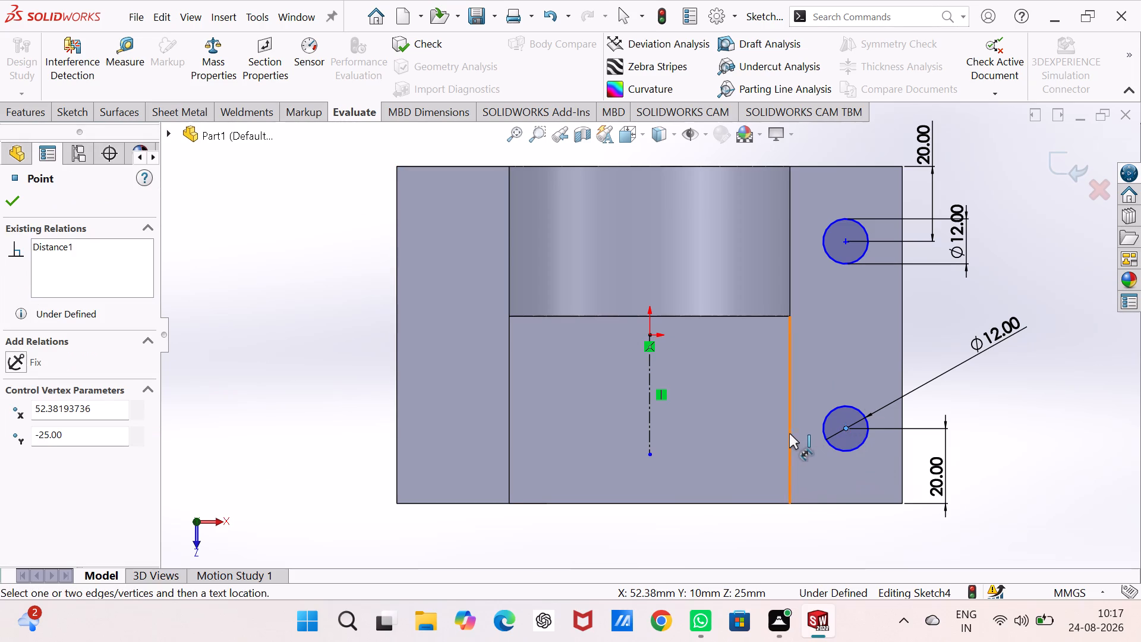
left_click(789, 433)
left_click(817, 537)
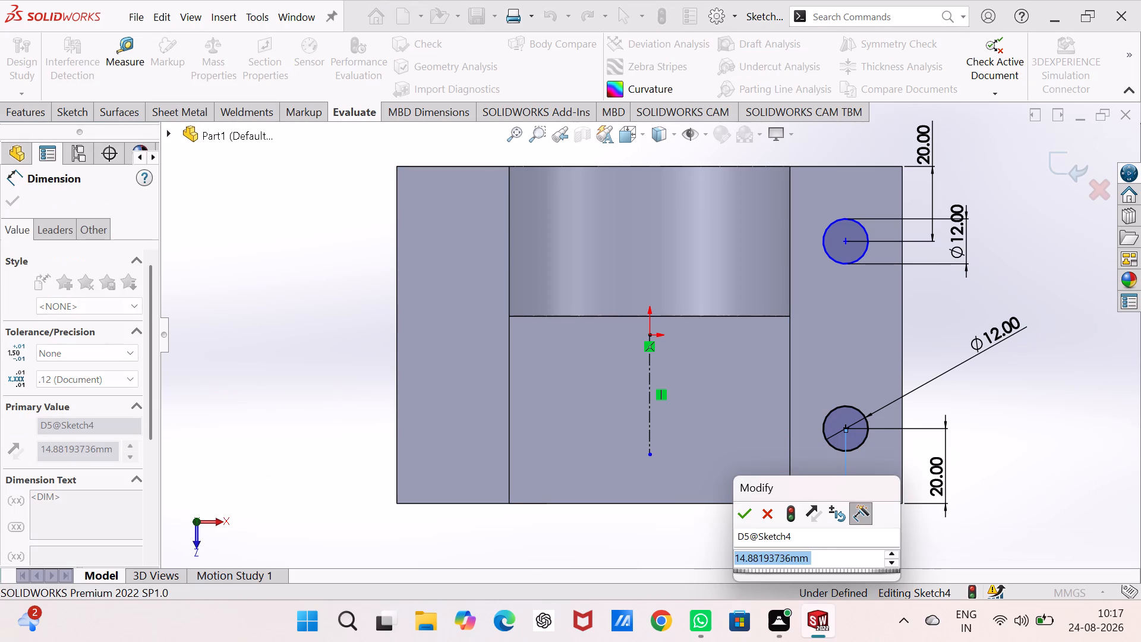
key("1")
key("5")
key("Return")
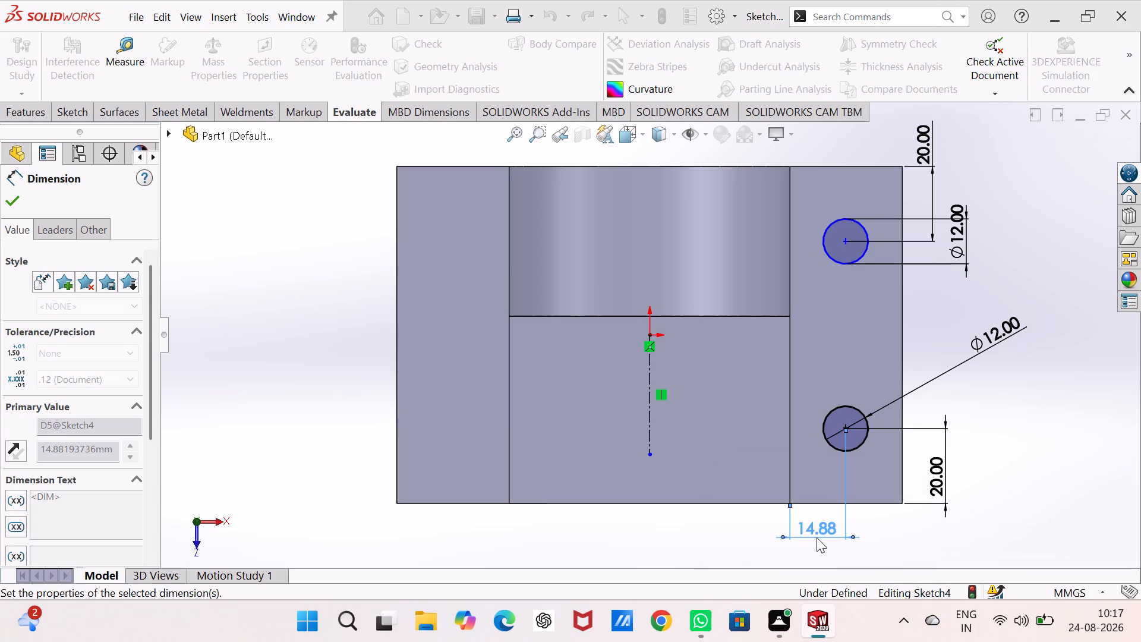
Dimension the rear circle's centre 15 mm from the right-hand ledge's inner edge.
left_click(844, 242)
left_click(790, 266)
left_click(806, 281)
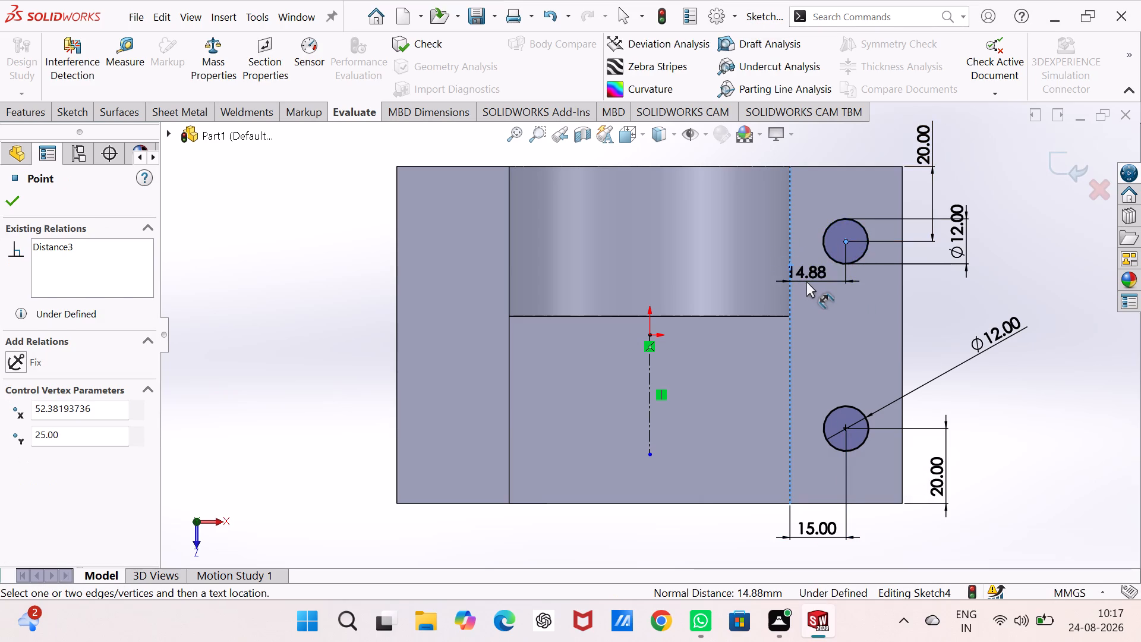
key("1")
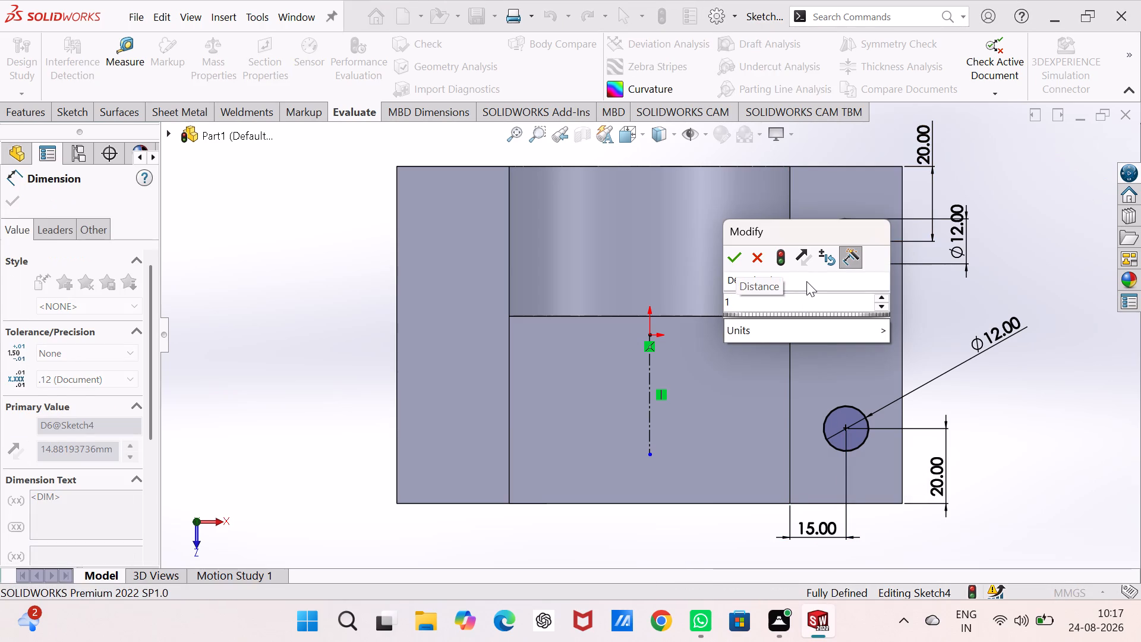
key("5")
key("Return")
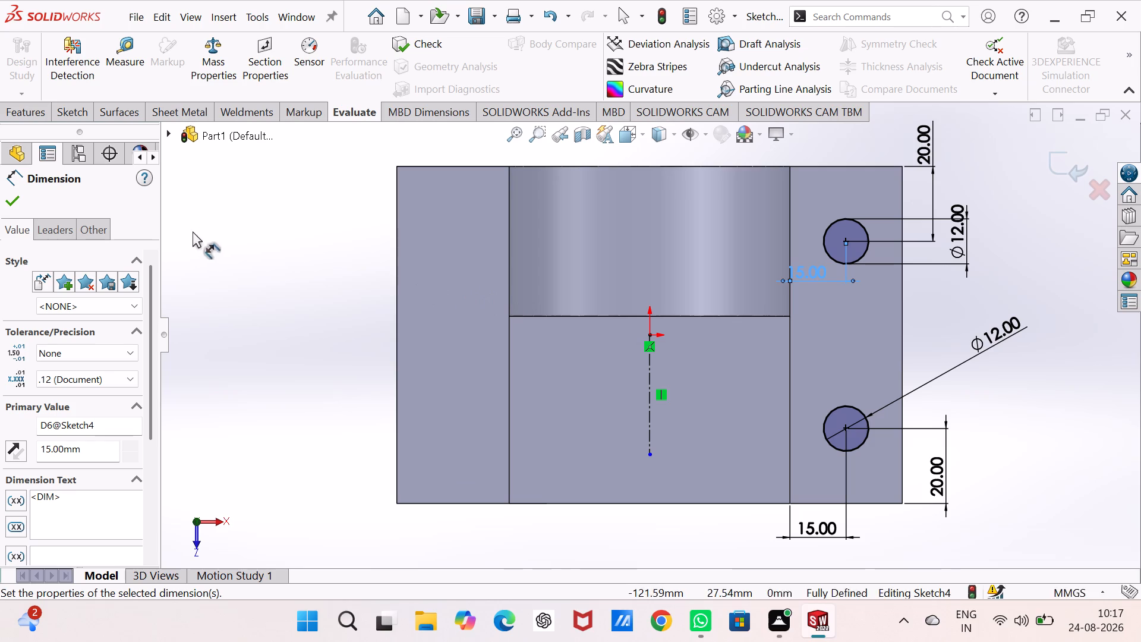
left_click(8, 197)
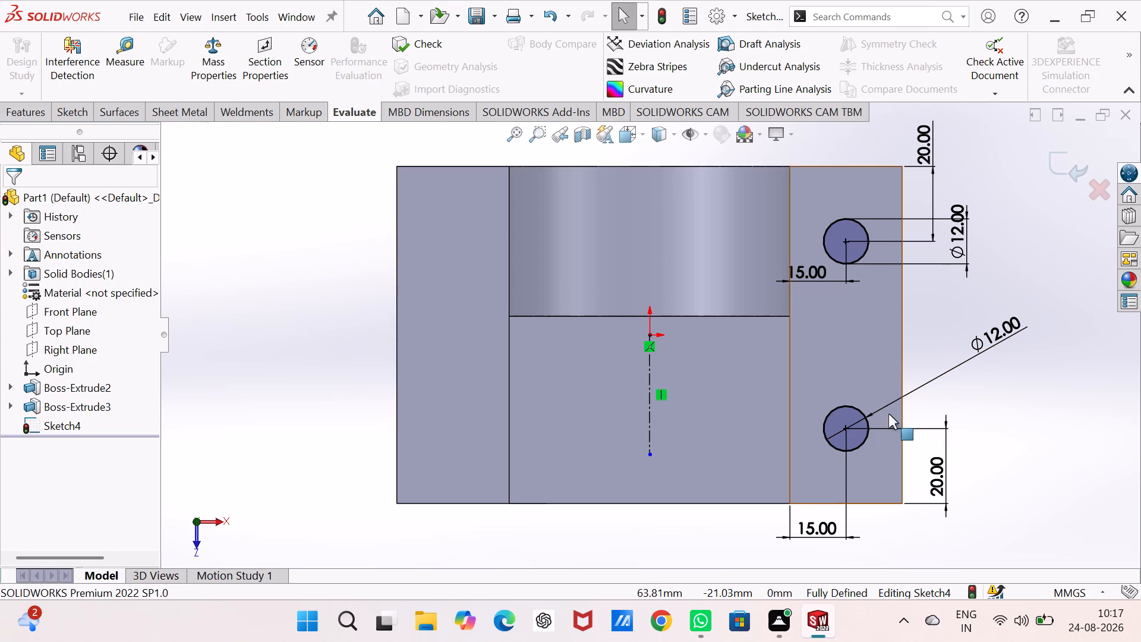
Mirror both 12 mm circles about the vertical centreline onto the left-hand ledge, and exit the sketch.
left_click(856, 409)
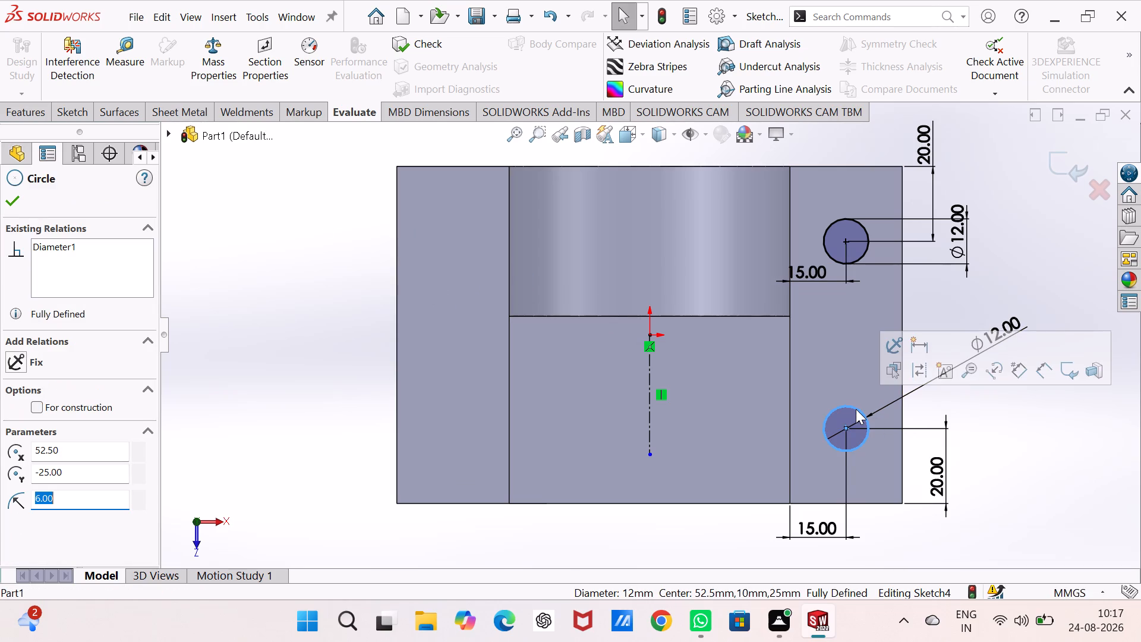
left_click(863, 248, "ctrl")
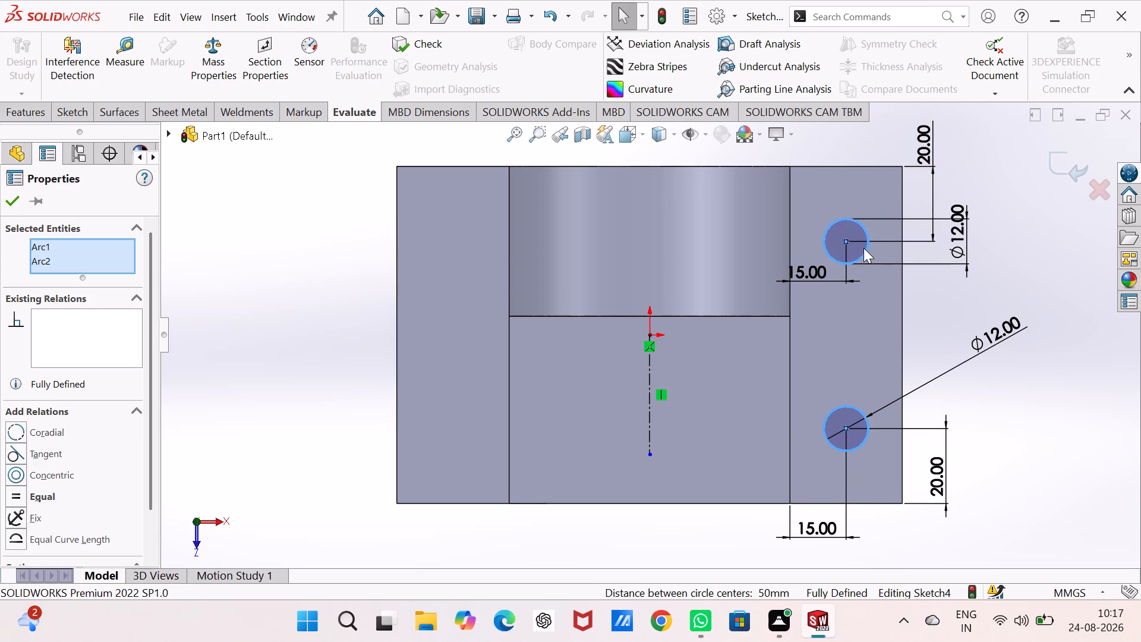
left_click(71, 108)
left_click(384, 45)
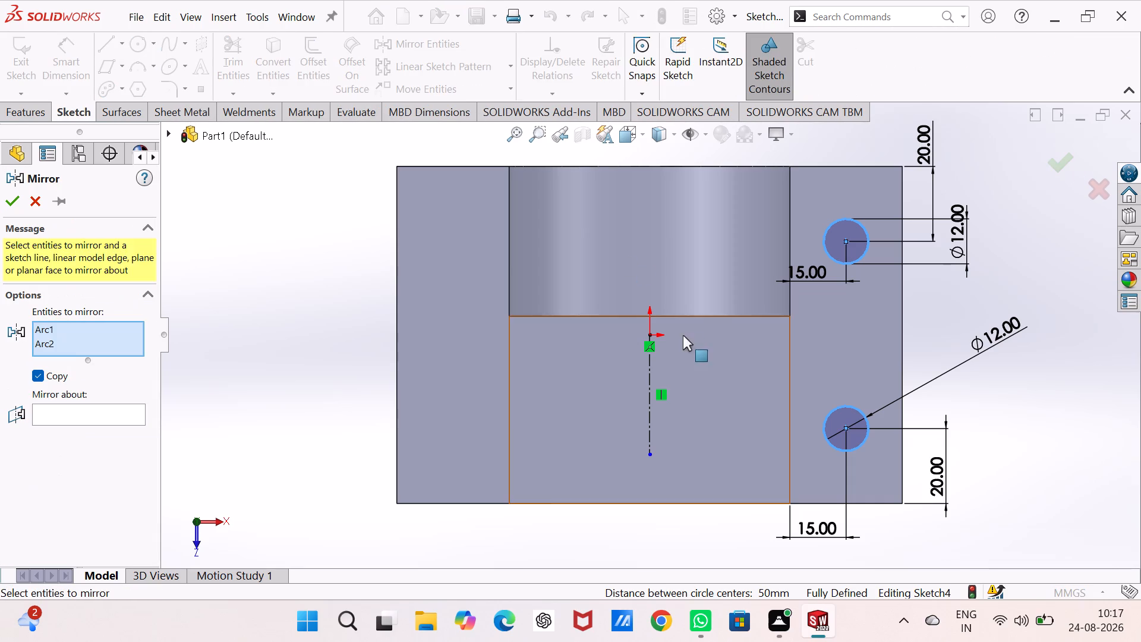
left_click(651, 404)
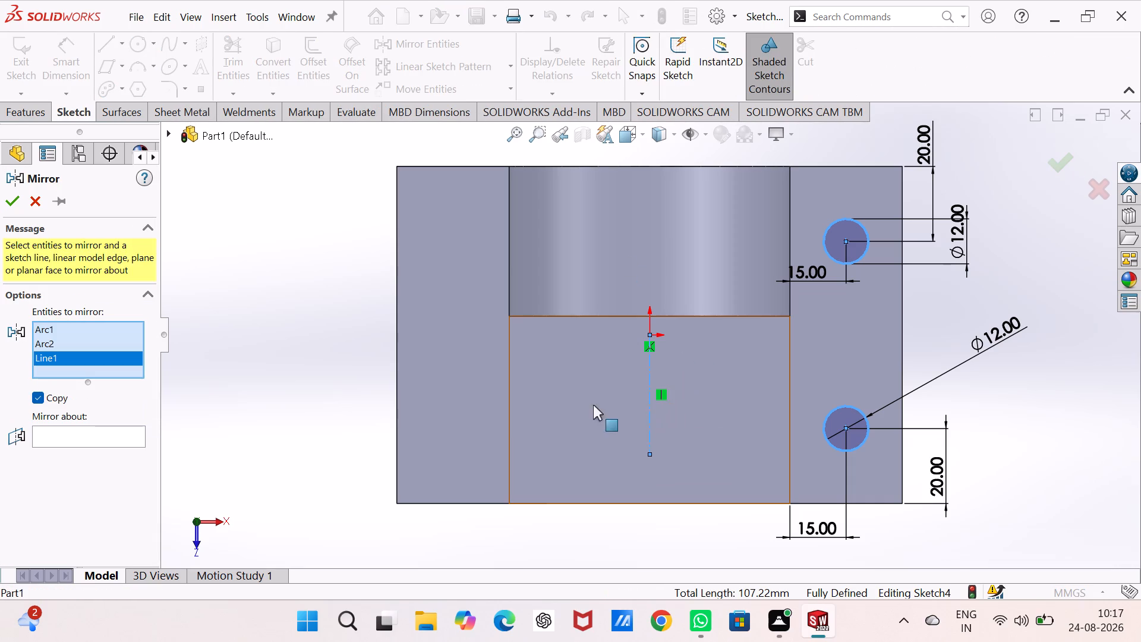
left_click(649, 392)
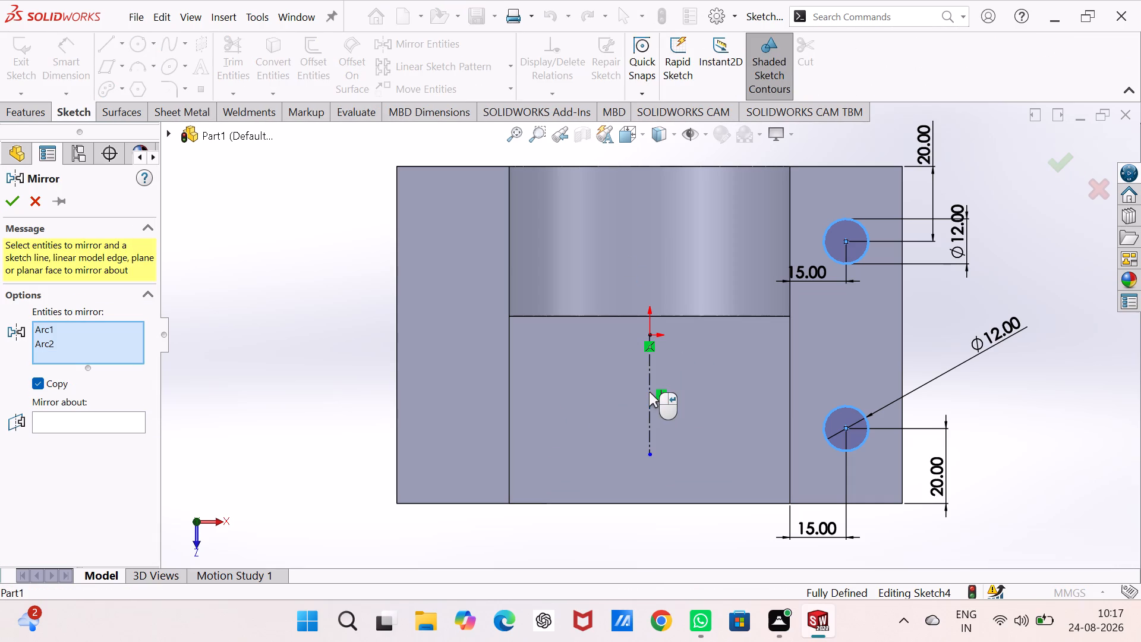
left_click(81, 423)
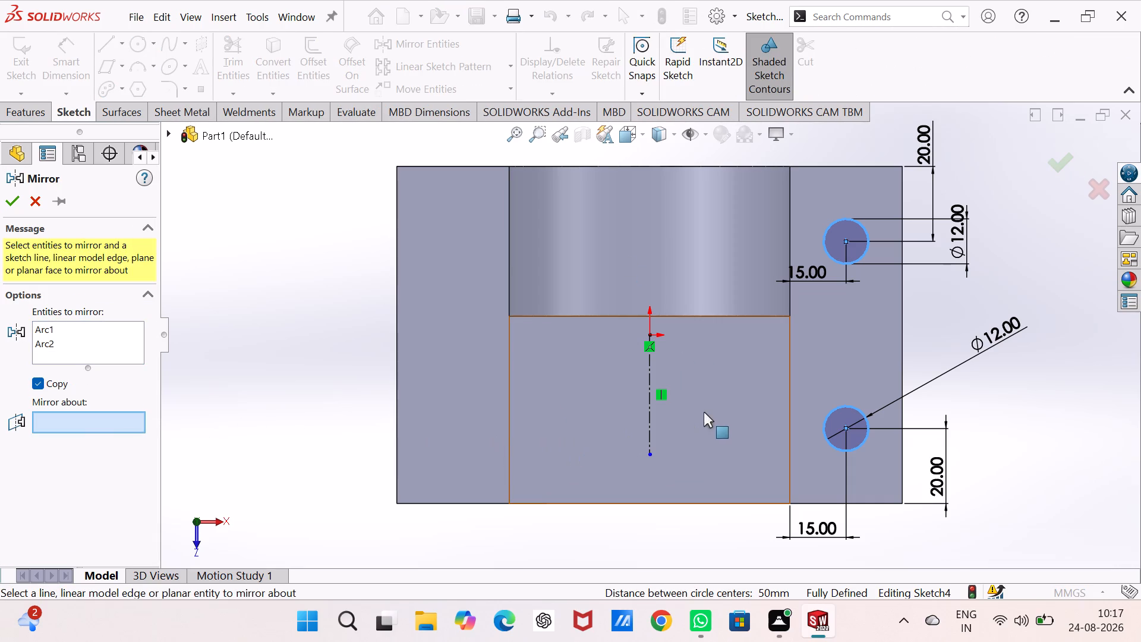
left_click(648, 415)
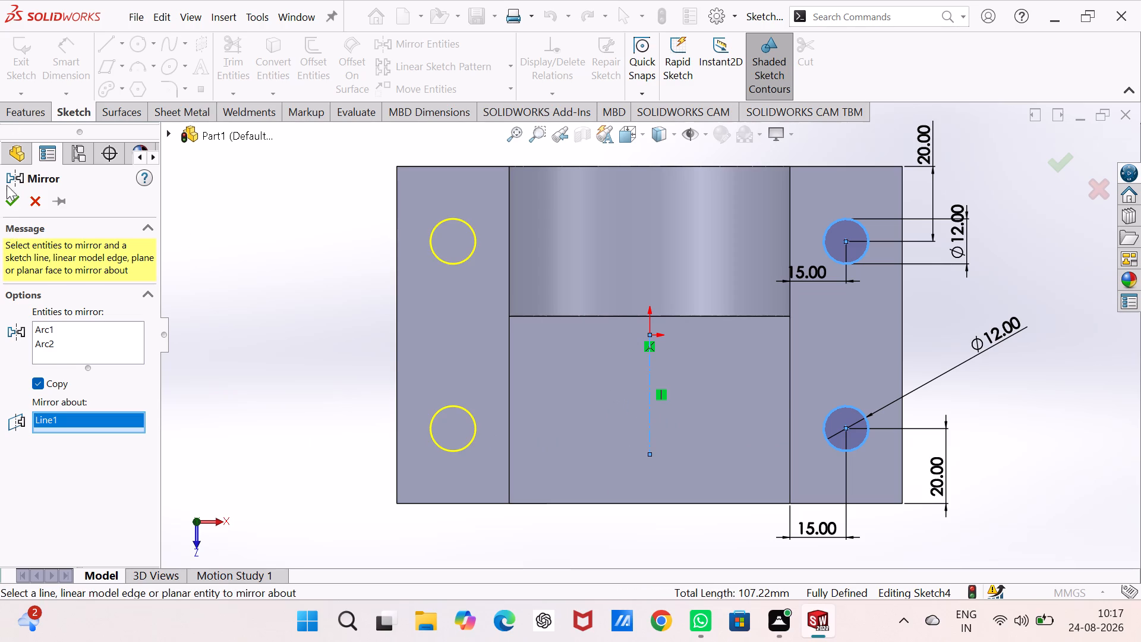
left_click_drag(5, 182, 0, 172)
left_click(17, 201)
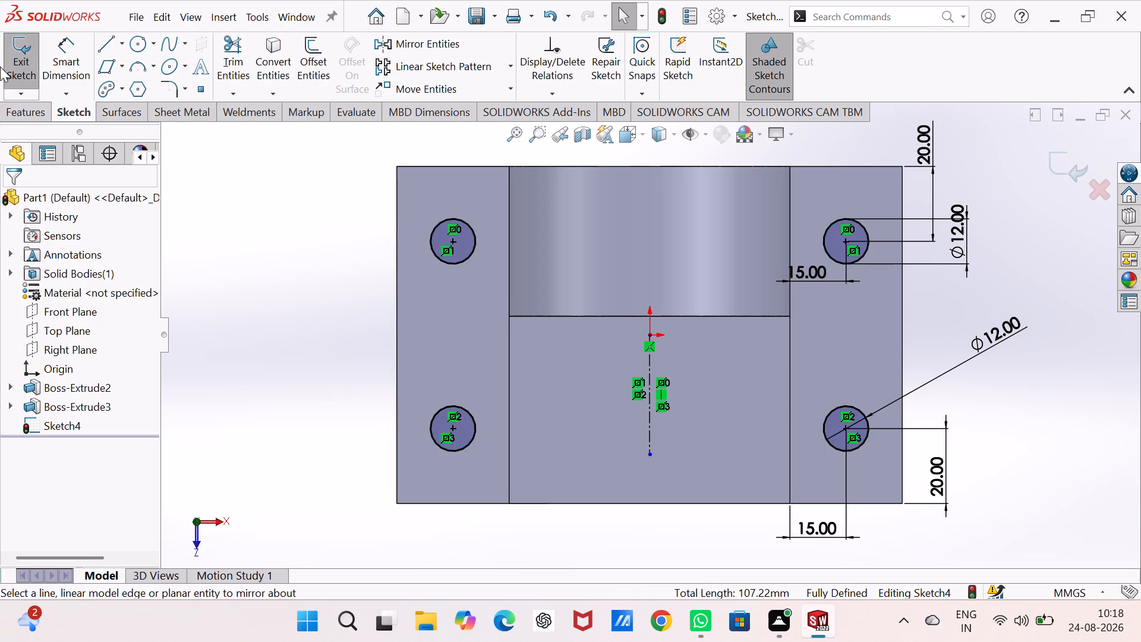
left_click(30, 48)
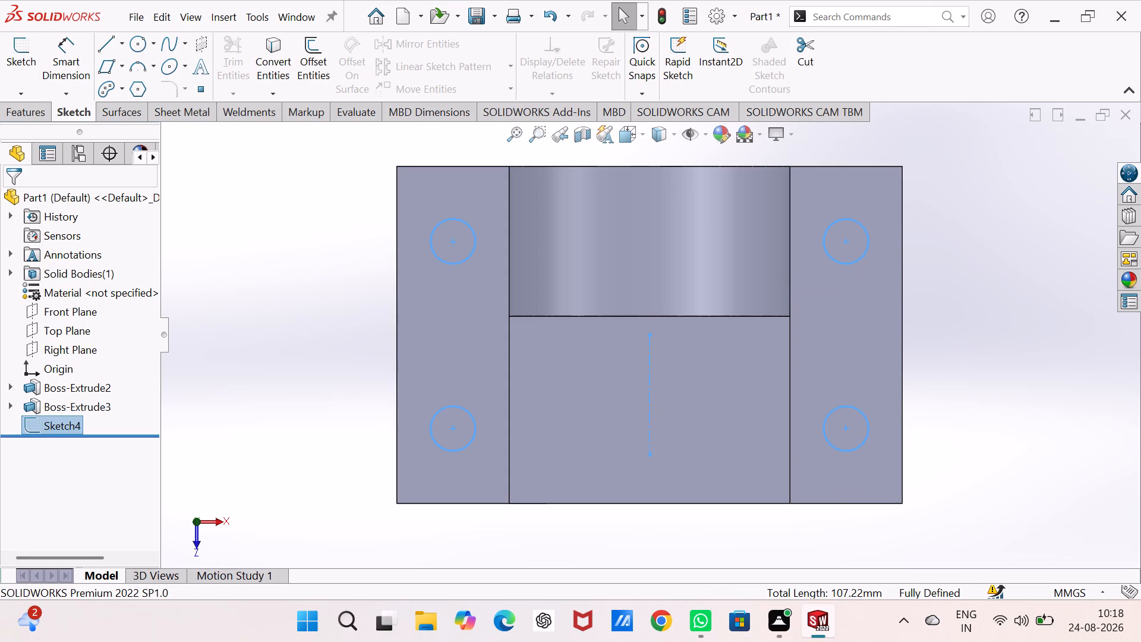
Extrude-cut the four 12 mm ledge circles as blind holes 40 mm deep.
key("ctrl+7")
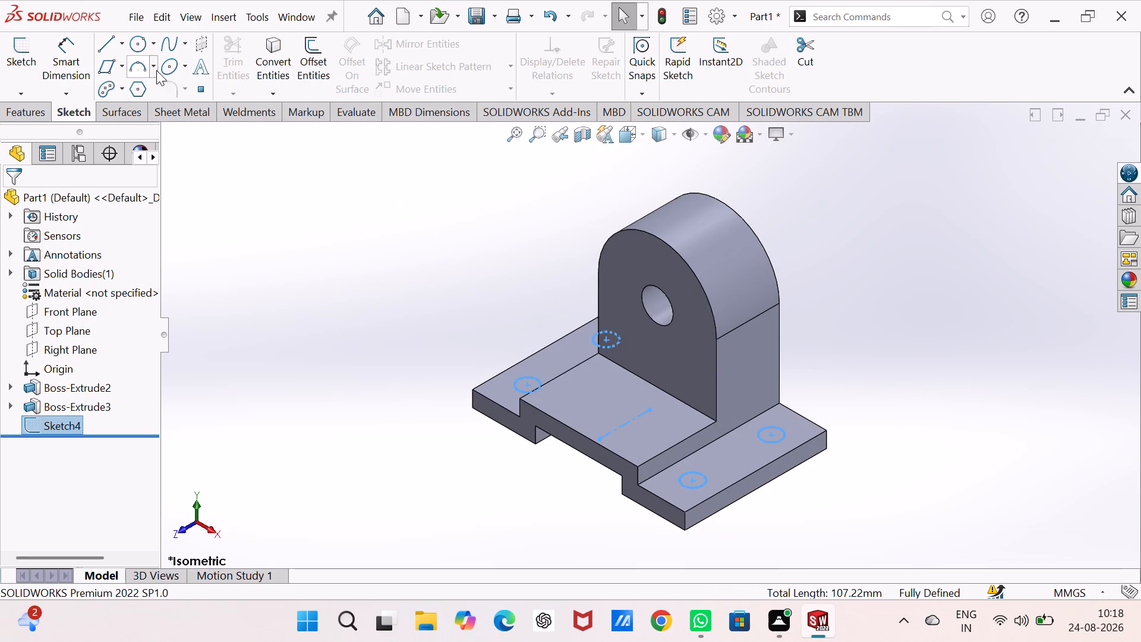
left_click(39, 111)
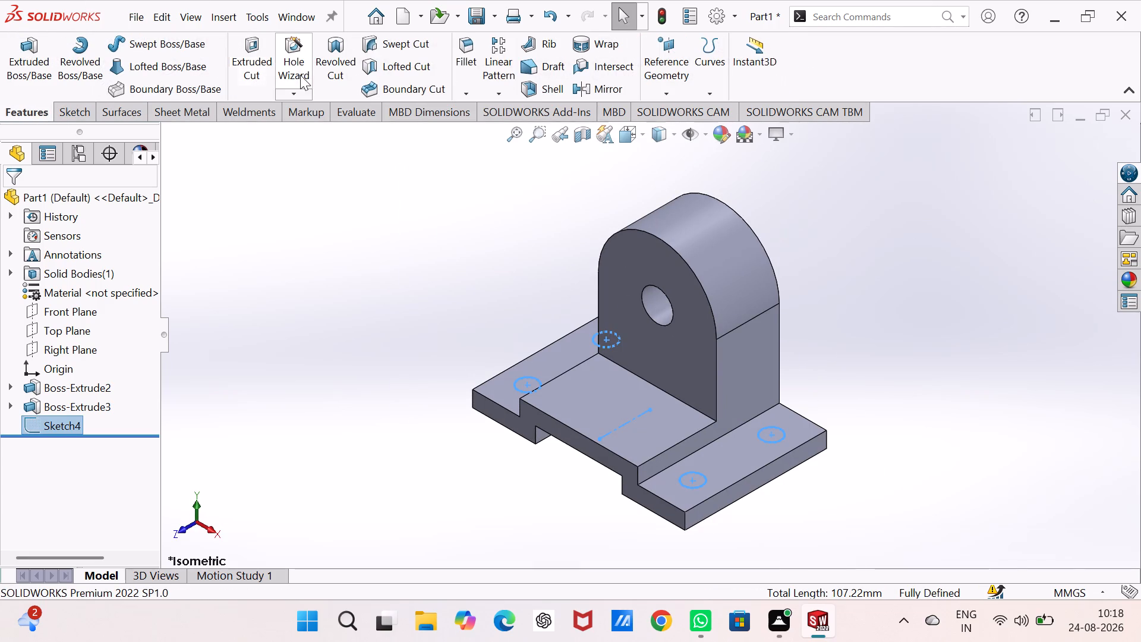
left_click(264, 49)
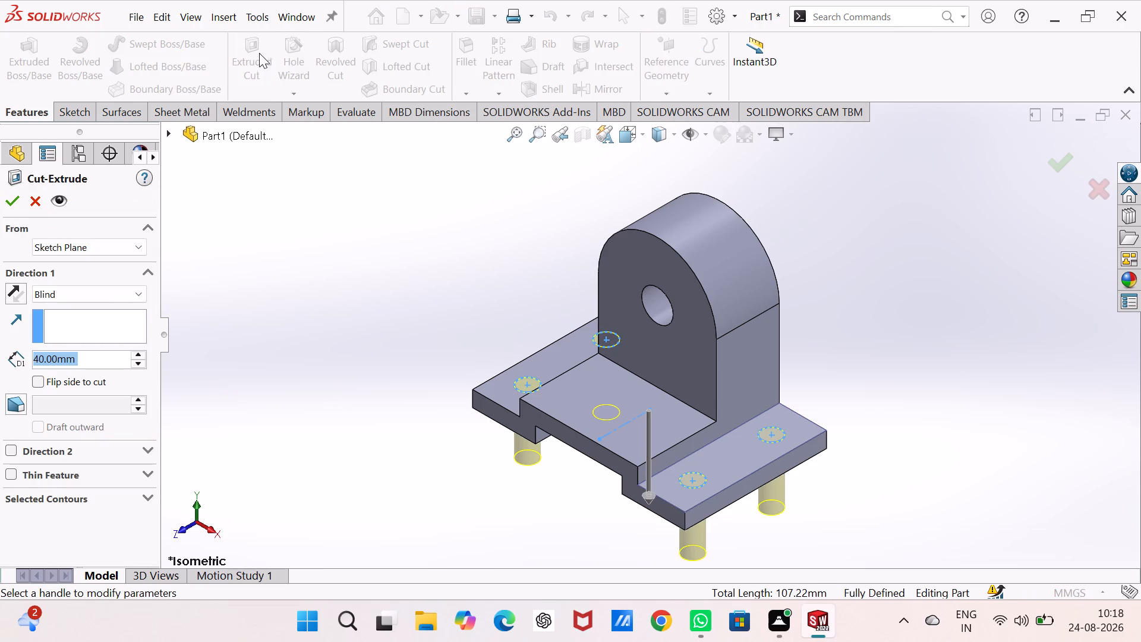
left_click(15, 200)
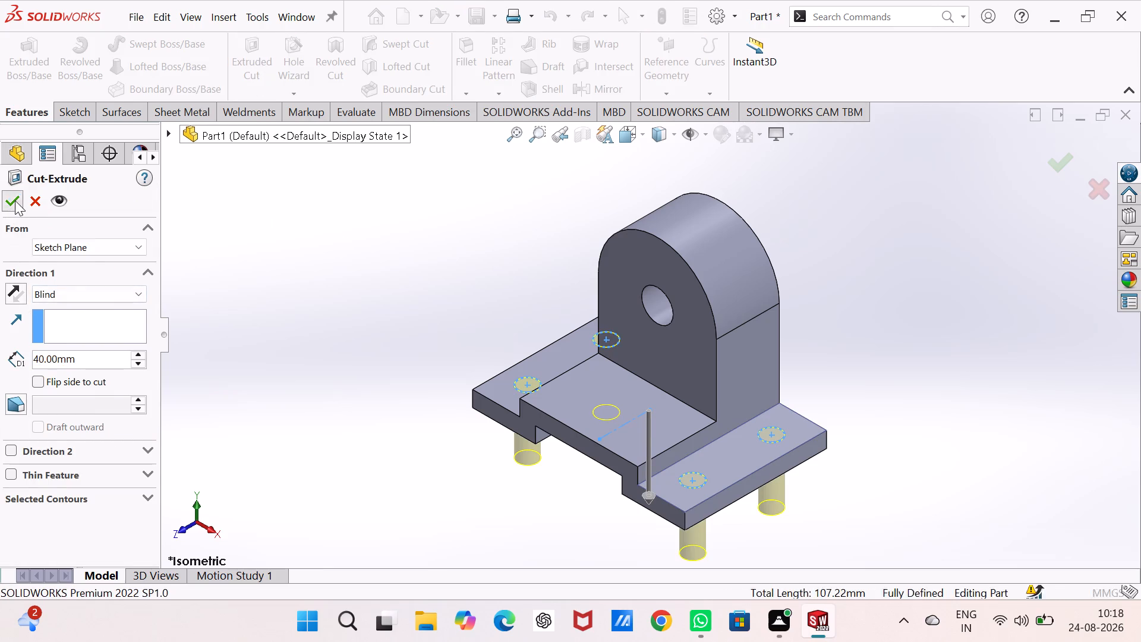
left_click(283, 237)
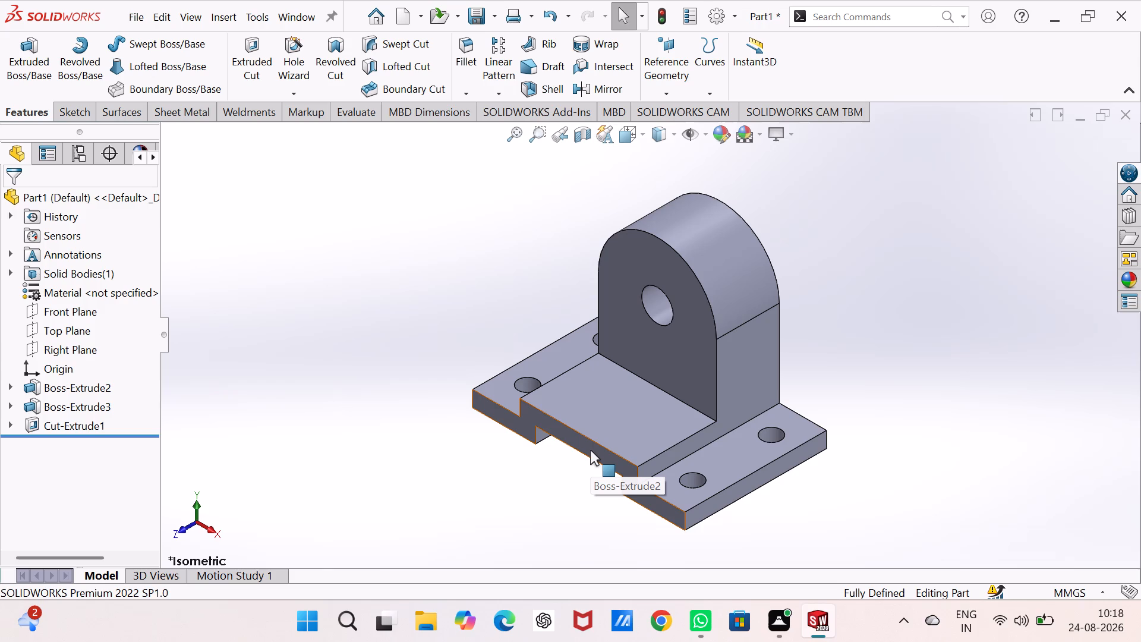
left_click(938, 445)
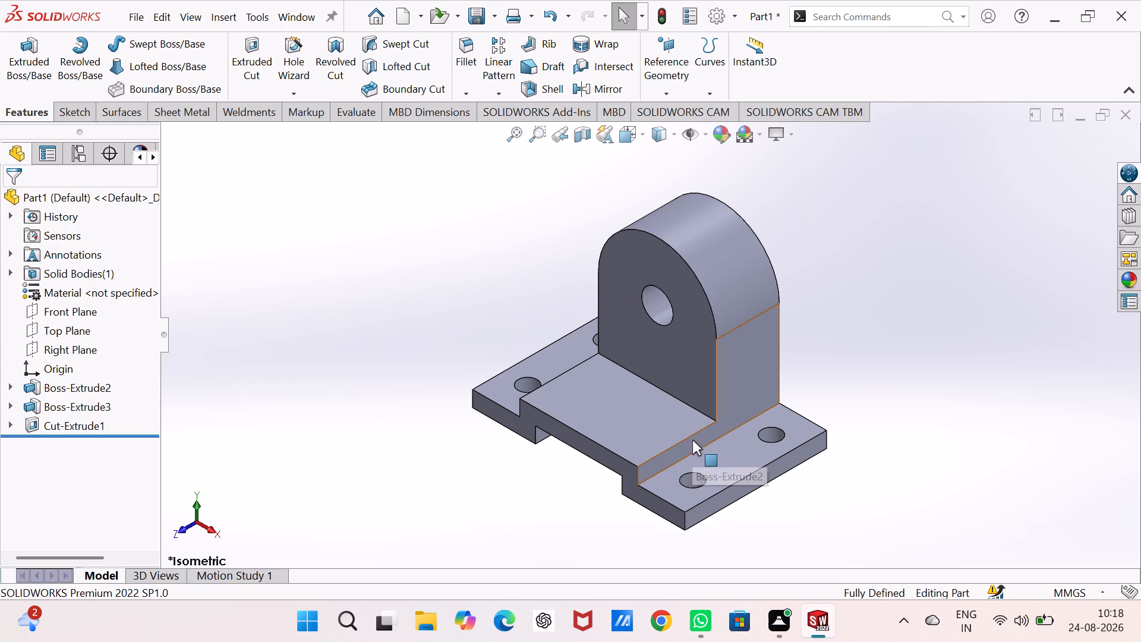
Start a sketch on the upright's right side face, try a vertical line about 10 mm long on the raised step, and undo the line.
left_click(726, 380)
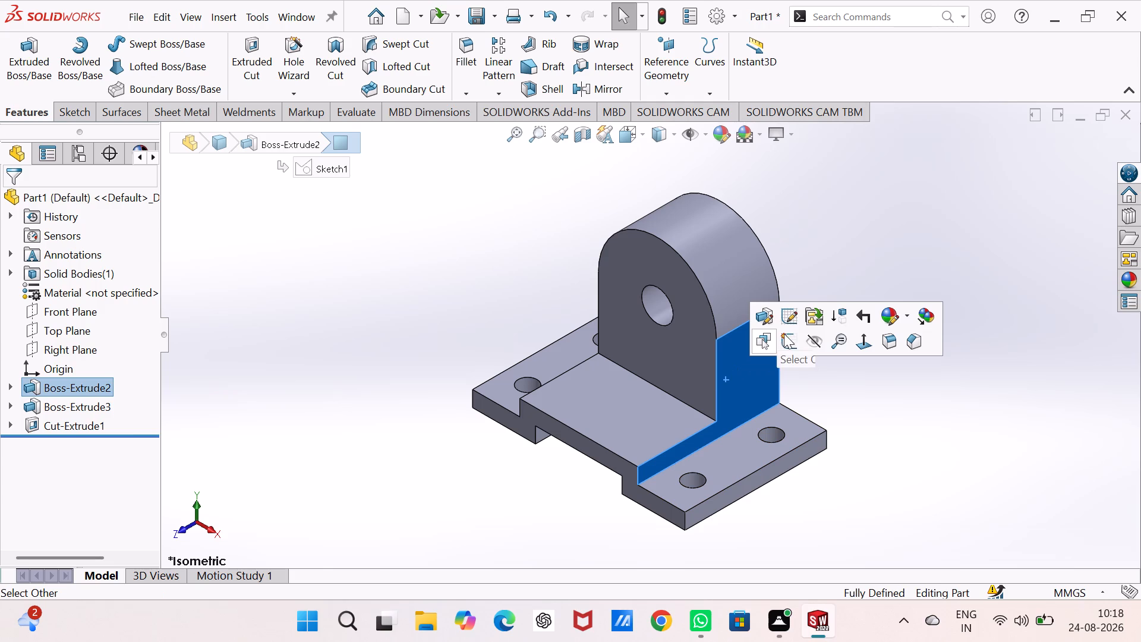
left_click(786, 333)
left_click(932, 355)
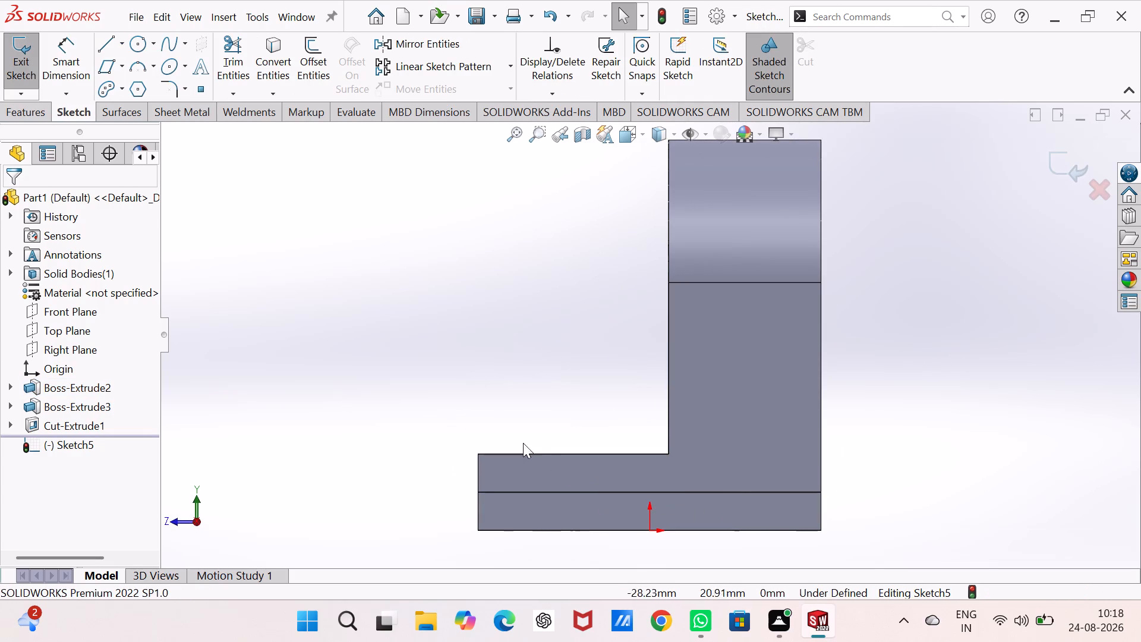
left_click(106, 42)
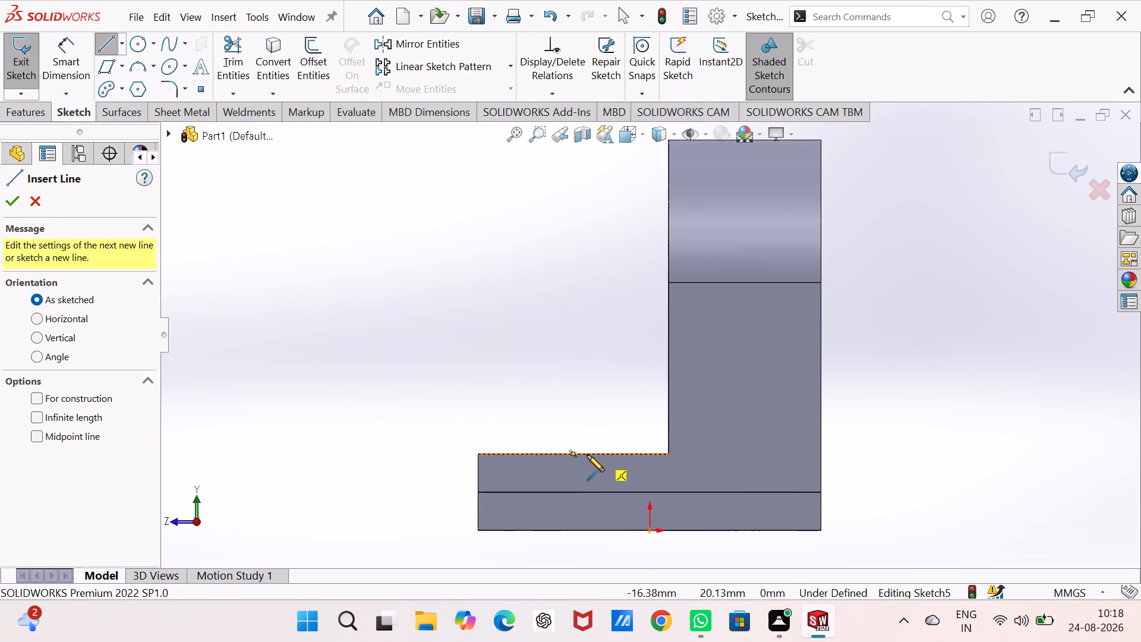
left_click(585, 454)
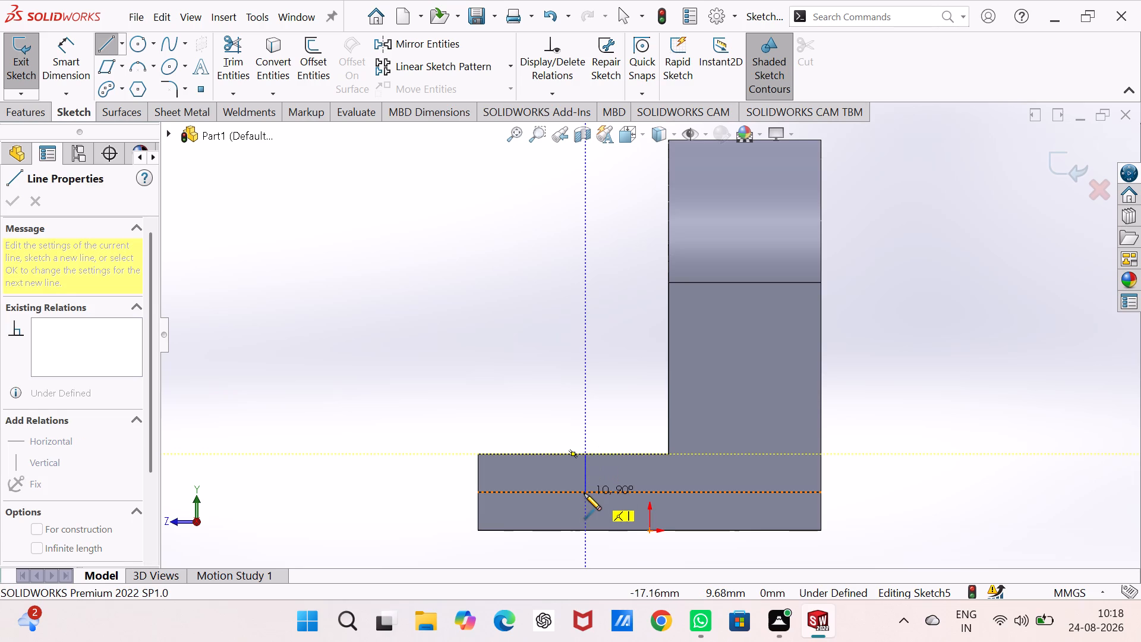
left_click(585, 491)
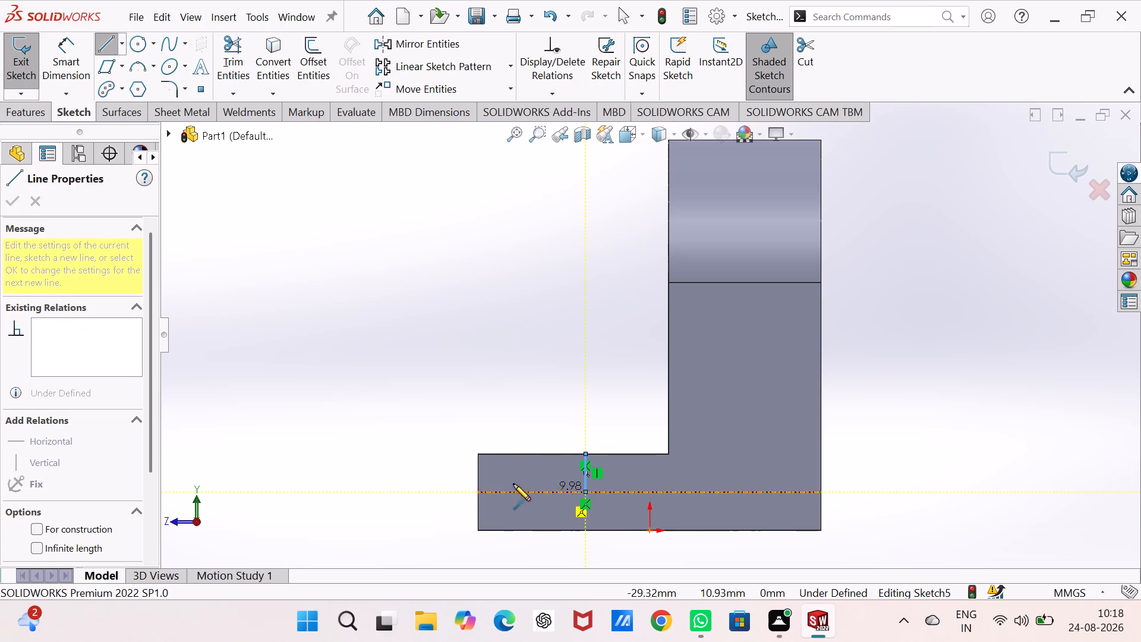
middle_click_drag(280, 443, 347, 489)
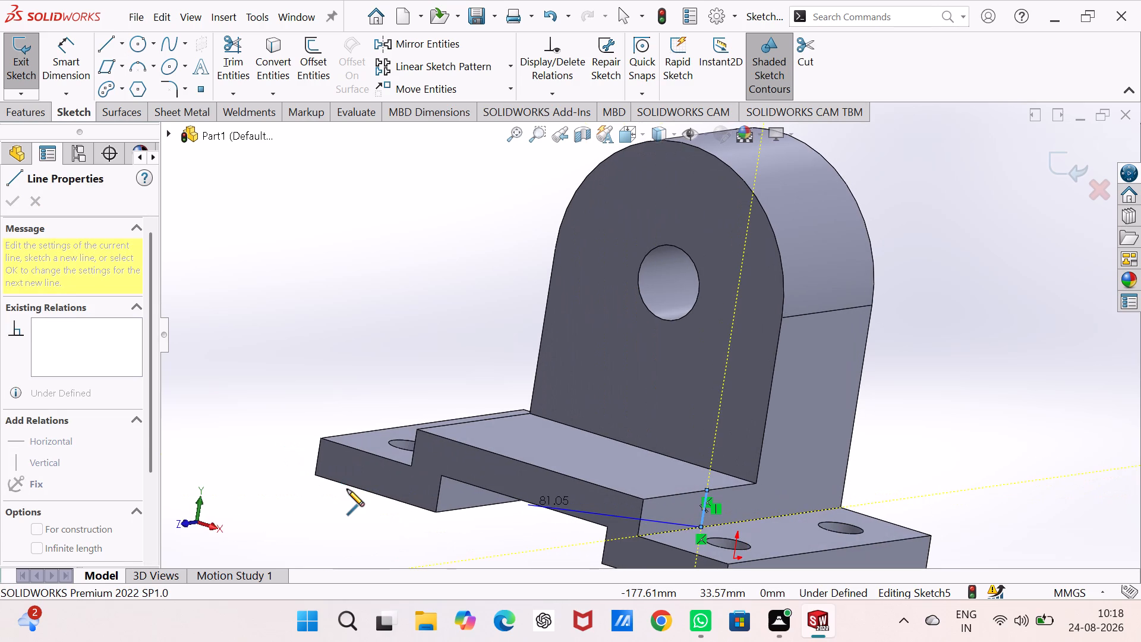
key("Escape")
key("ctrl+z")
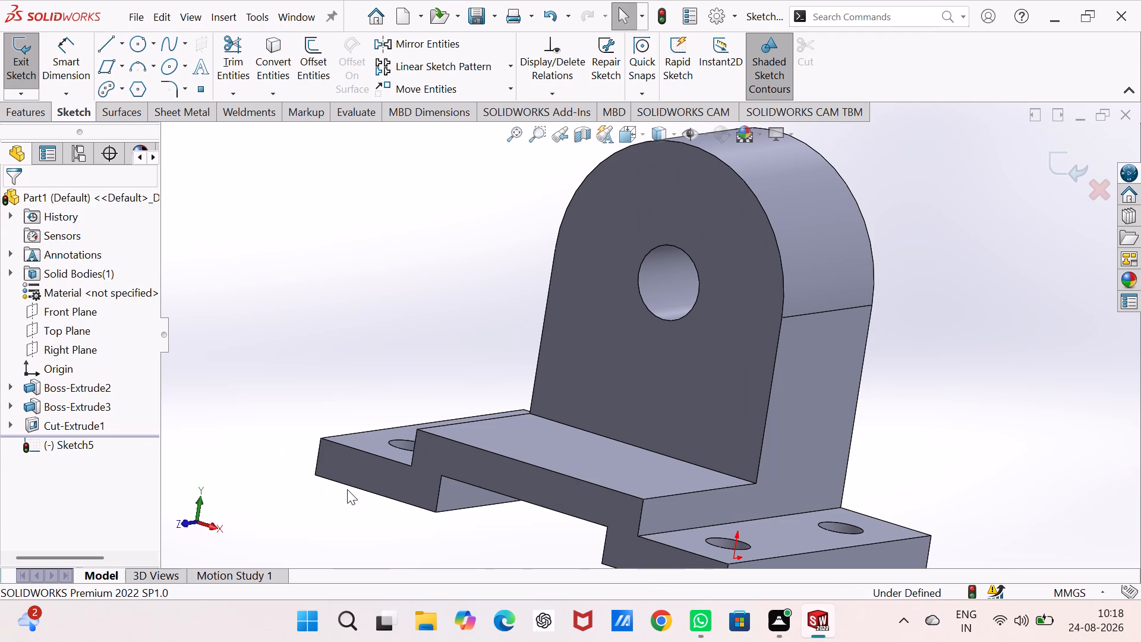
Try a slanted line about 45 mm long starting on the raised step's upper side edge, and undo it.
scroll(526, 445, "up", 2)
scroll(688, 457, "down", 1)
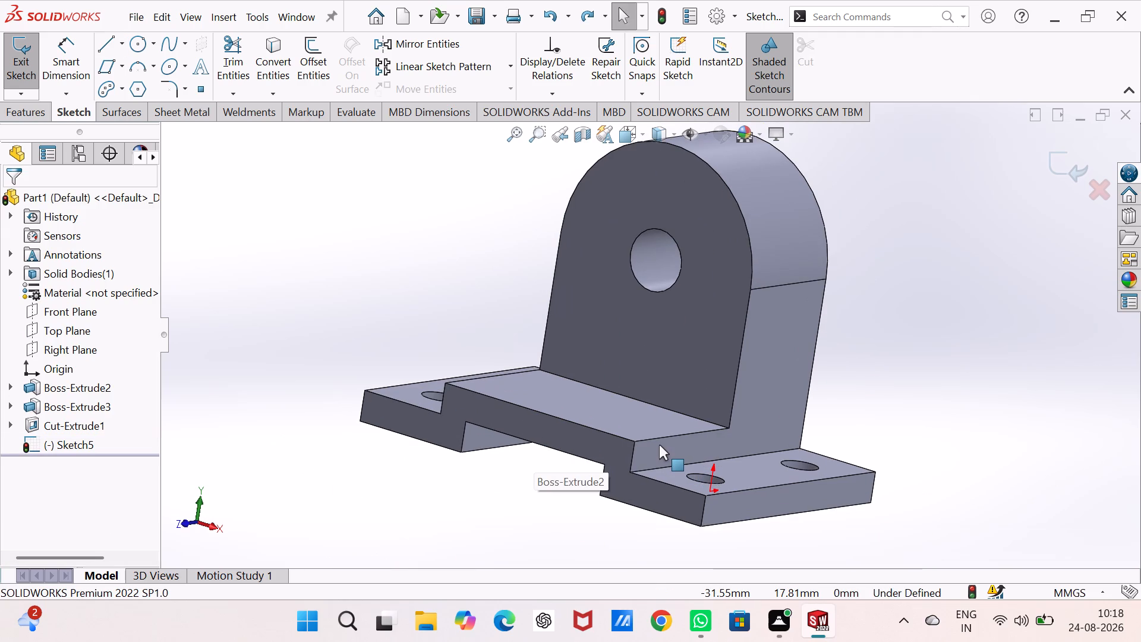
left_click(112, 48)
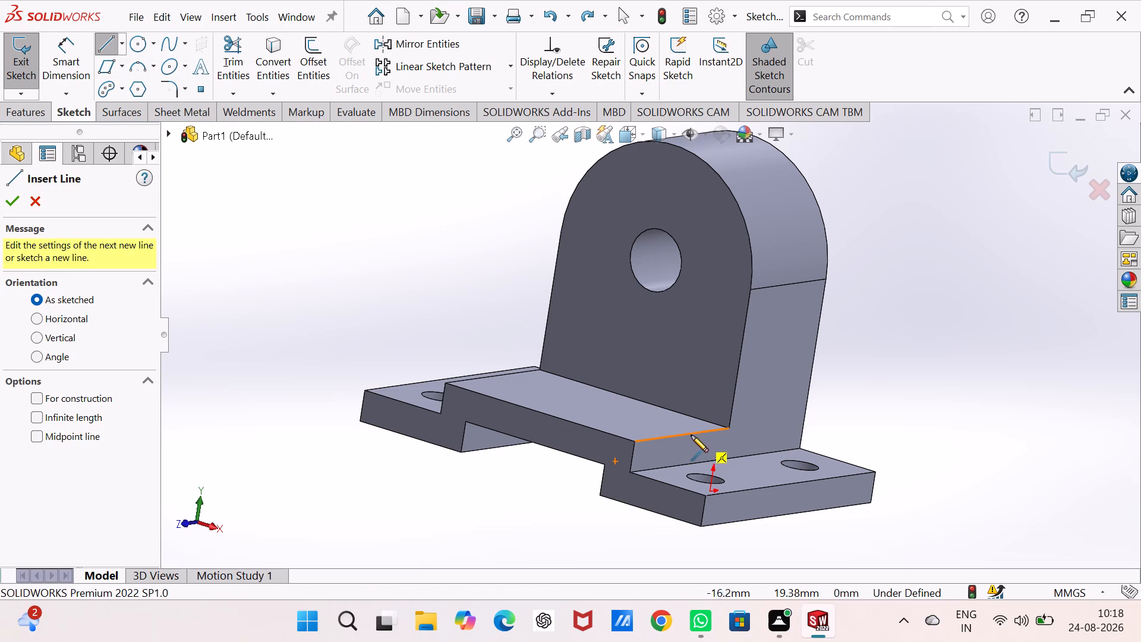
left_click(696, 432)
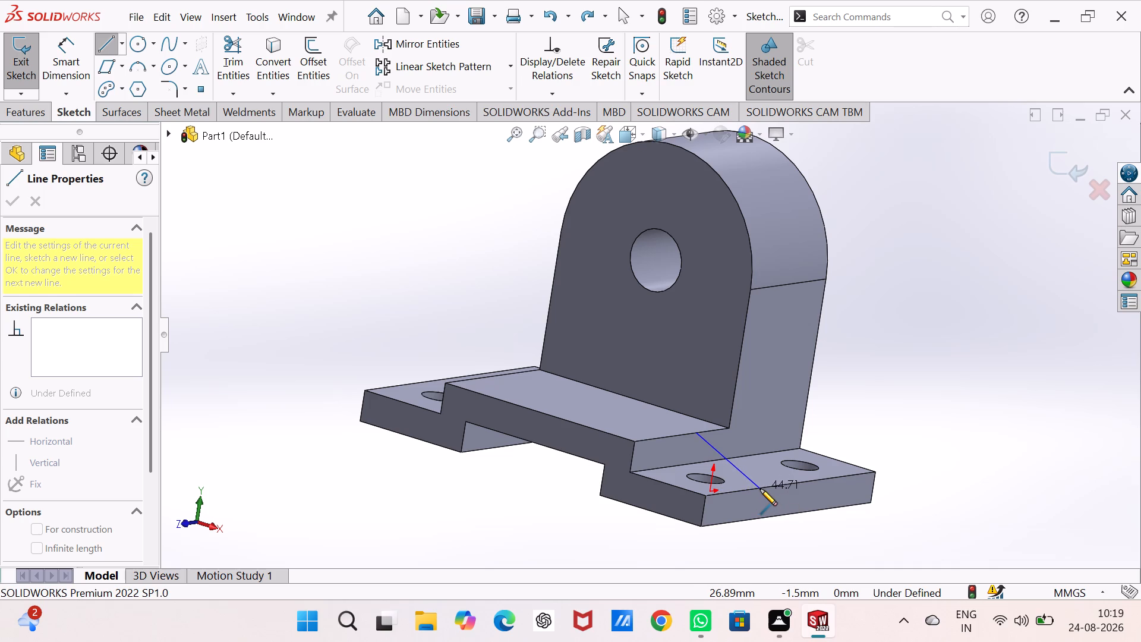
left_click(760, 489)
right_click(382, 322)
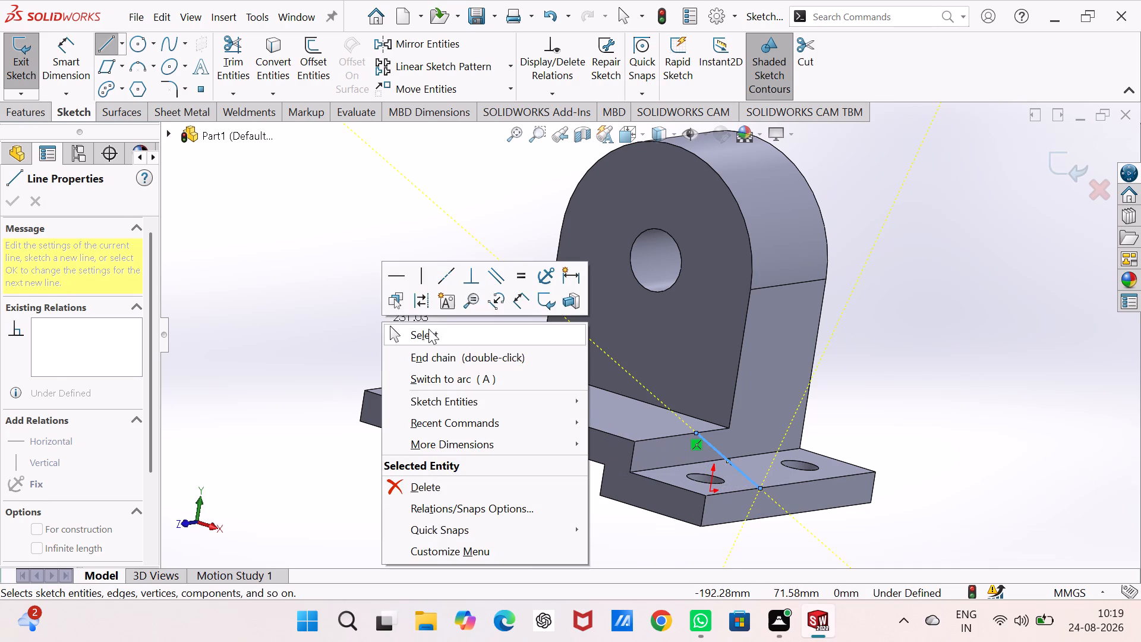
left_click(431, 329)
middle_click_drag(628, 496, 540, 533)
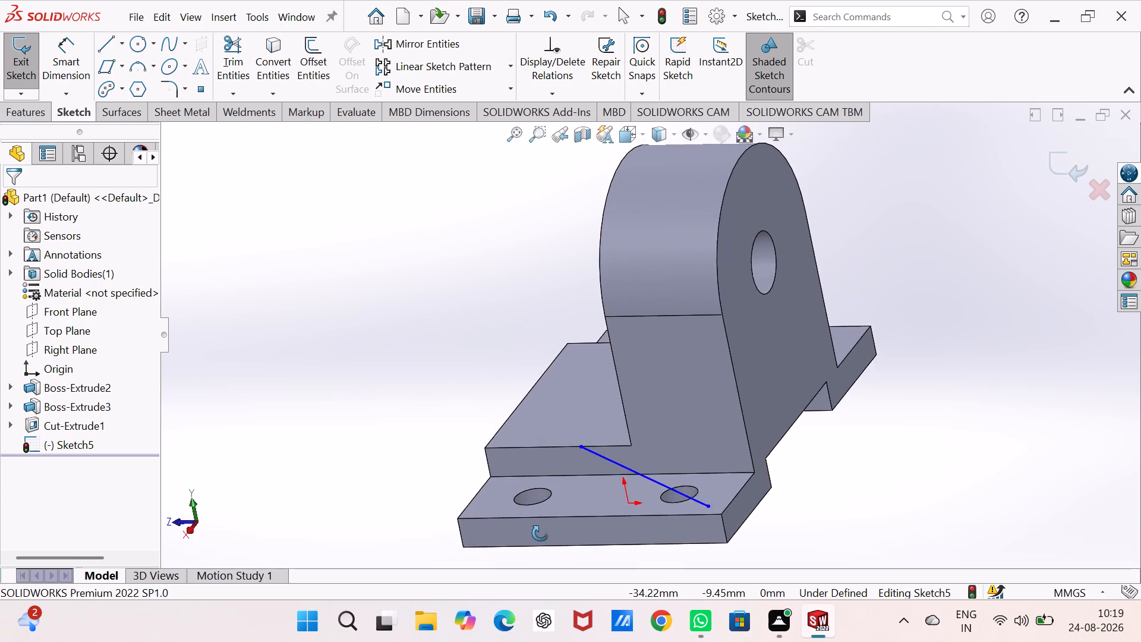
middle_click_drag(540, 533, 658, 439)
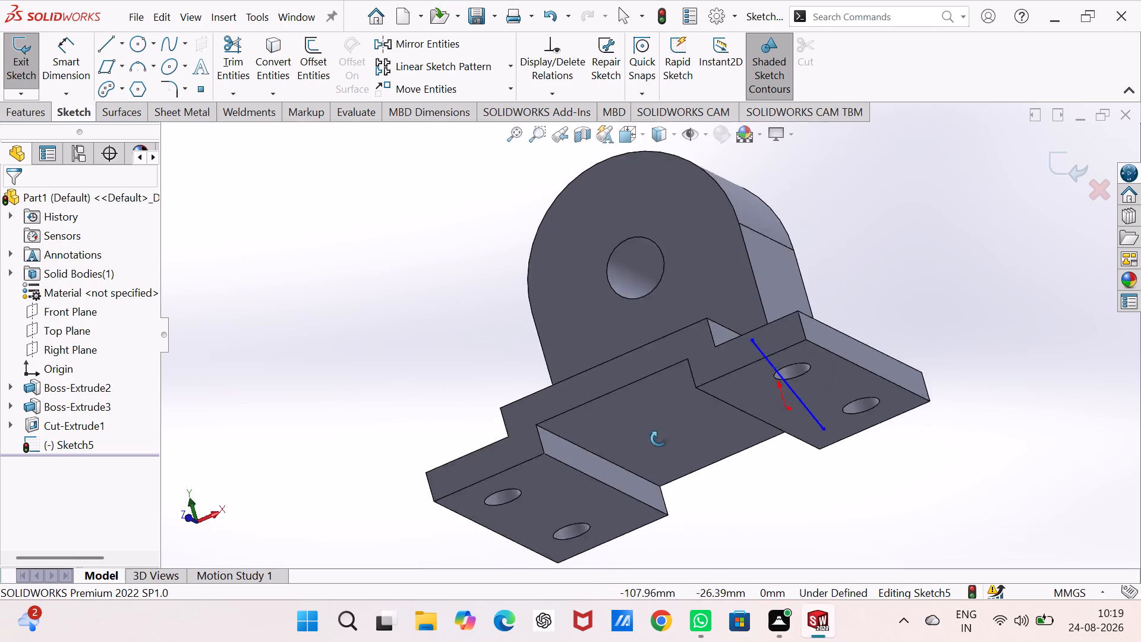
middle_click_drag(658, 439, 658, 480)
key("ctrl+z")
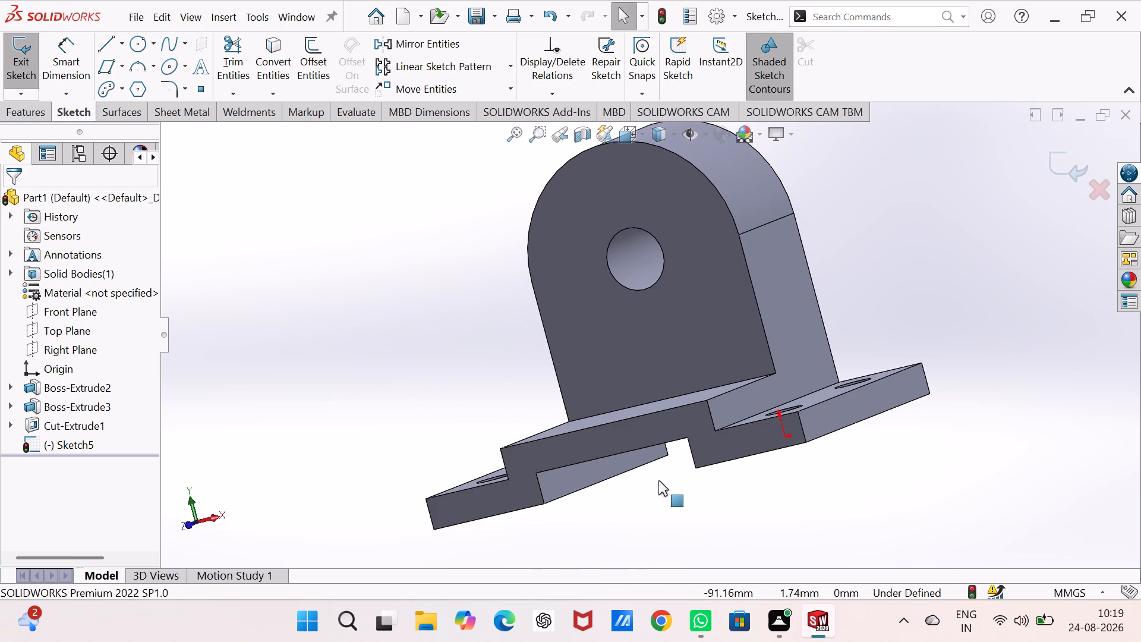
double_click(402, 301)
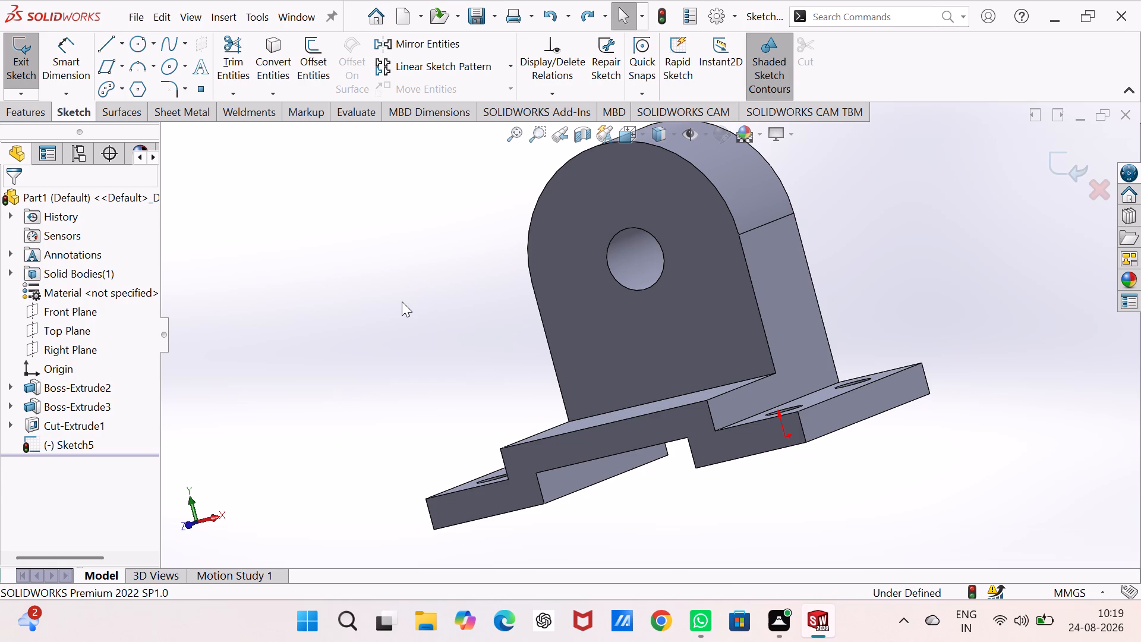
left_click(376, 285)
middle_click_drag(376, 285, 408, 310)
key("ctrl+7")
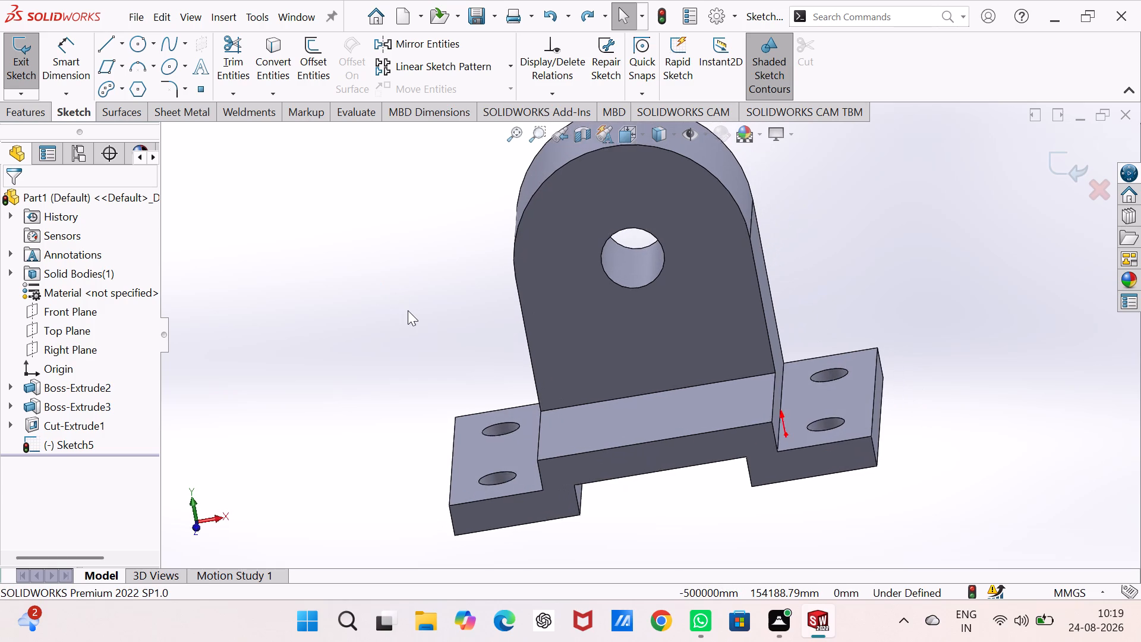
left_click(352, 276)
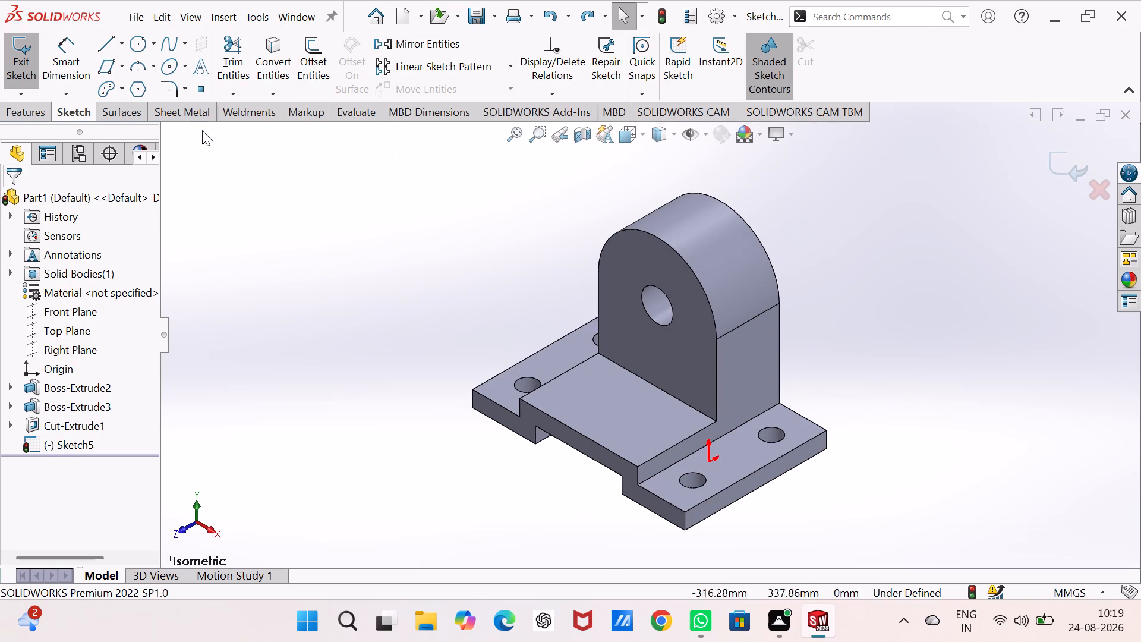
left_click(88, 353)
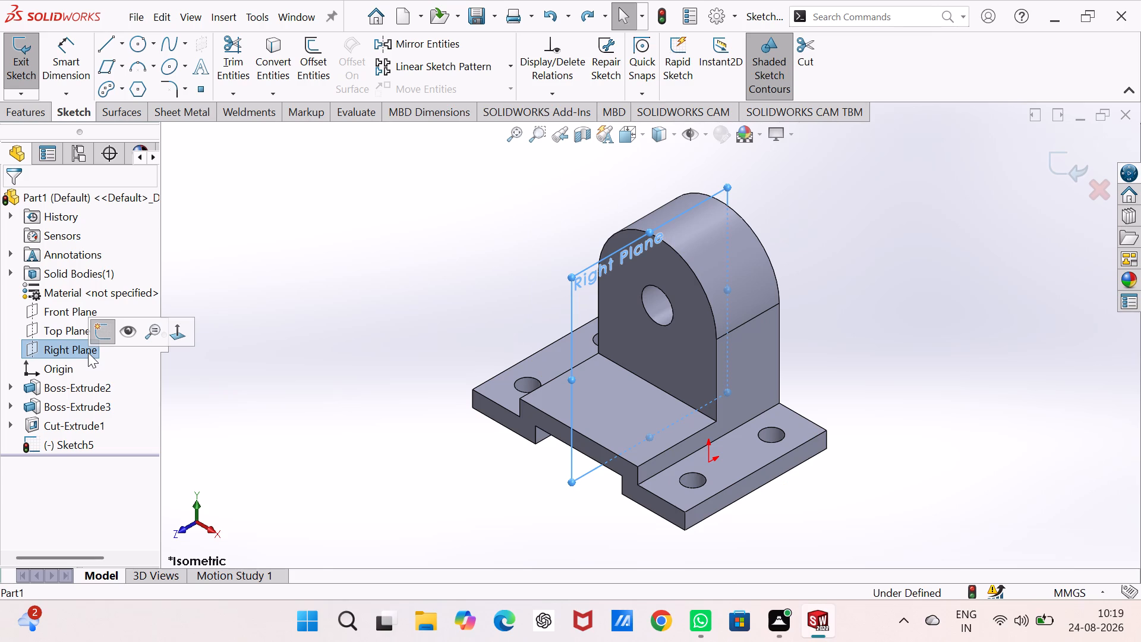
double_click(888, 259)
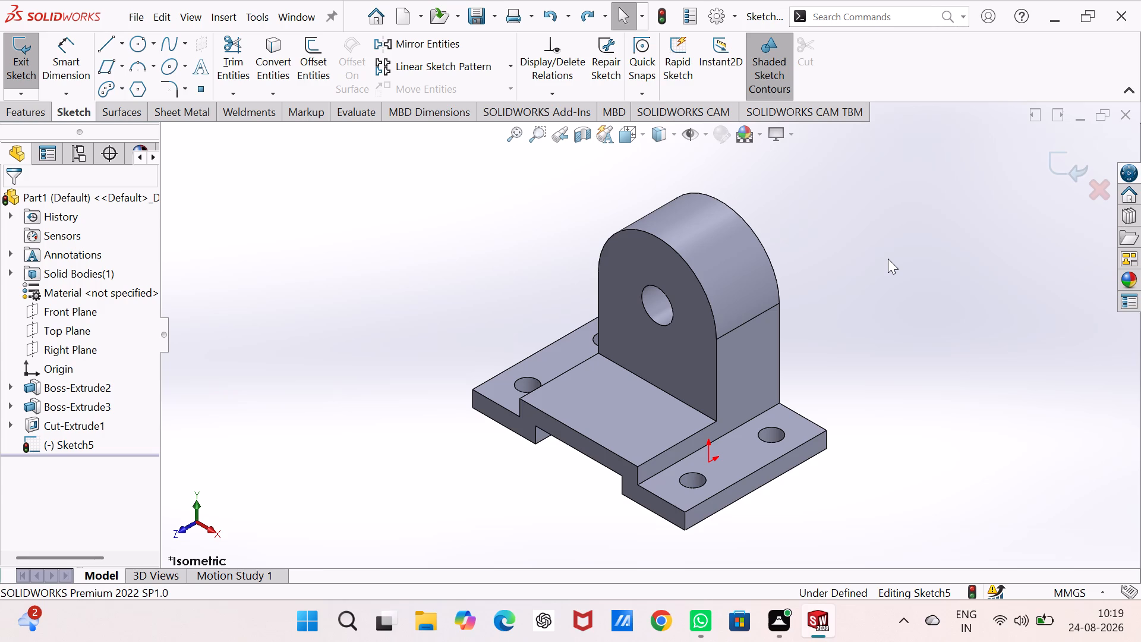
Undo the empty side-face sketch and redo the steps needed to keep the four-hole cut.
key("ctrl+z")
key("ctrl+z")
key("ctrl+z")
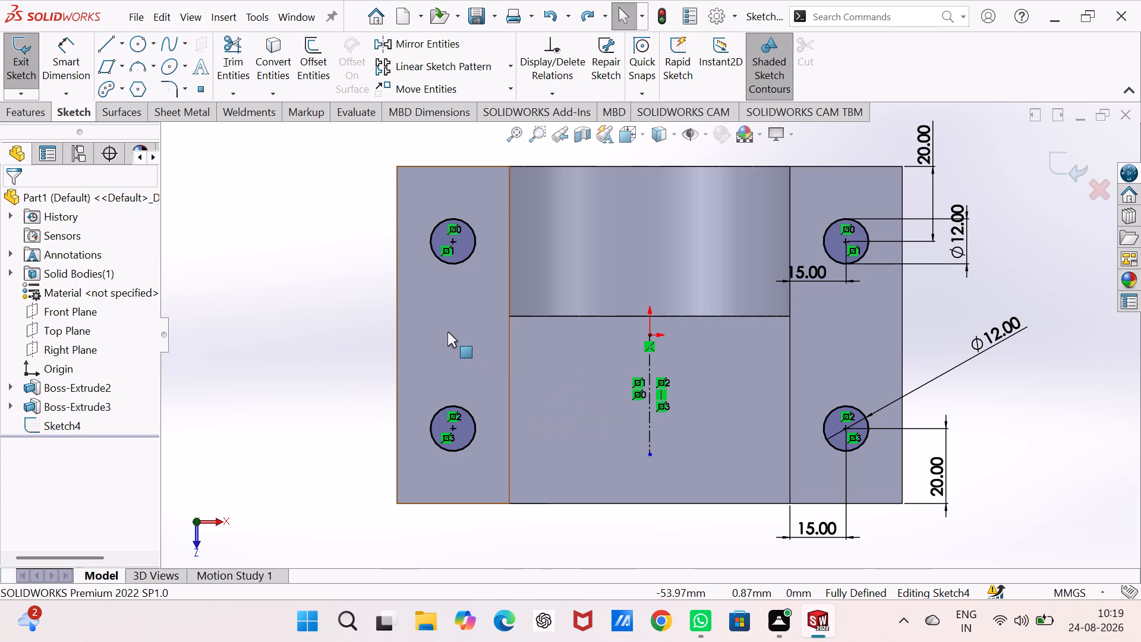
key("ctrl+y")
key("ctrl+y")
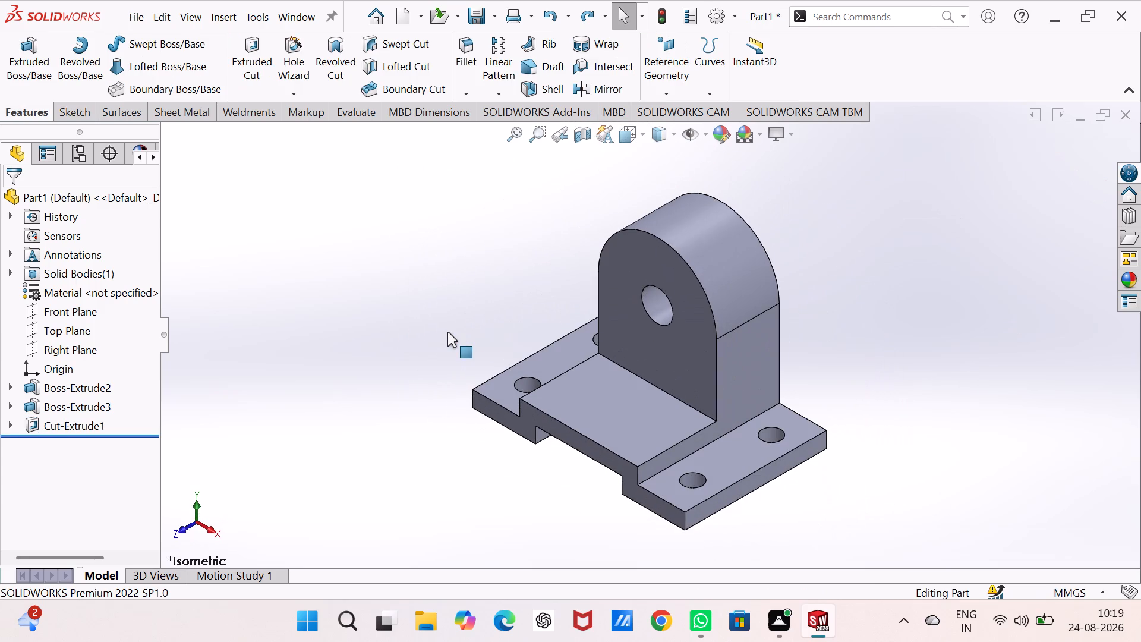
Delete the arched upright's extrusion, Boss-Extrude3, keeping its sketch.
left_click(99, 408)
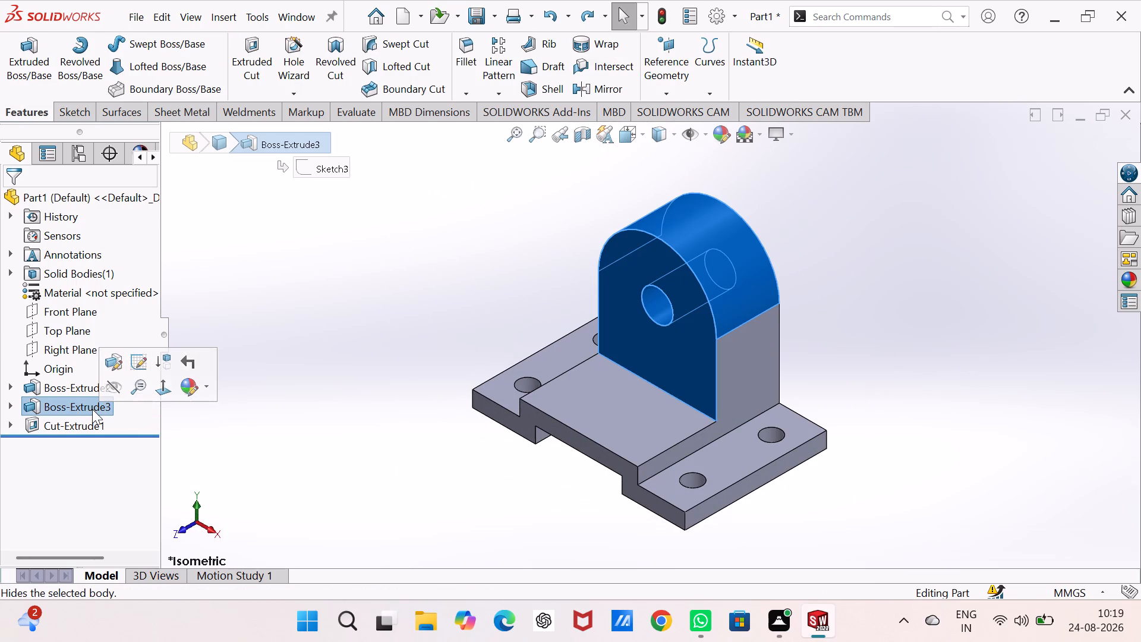
right_click(92, 409)
left_click(140, 367)
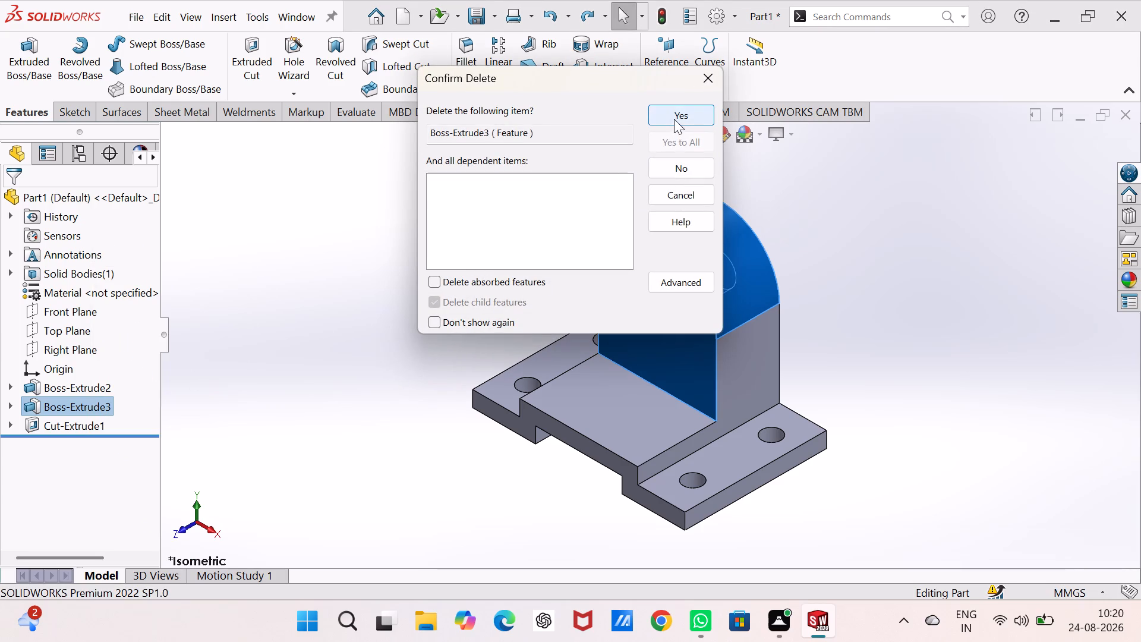
left_click(674, 119)
left_click(478, 272)
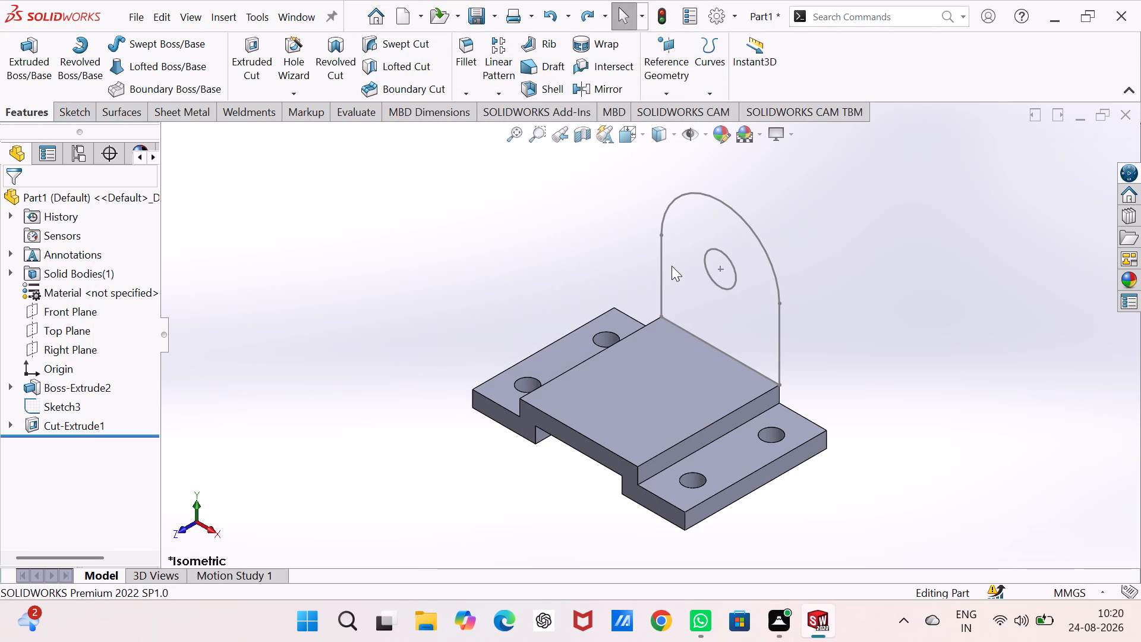
Delete the leftover arch profile sketch with its hole circle at the base's rear edge.
left_click(716, 196)
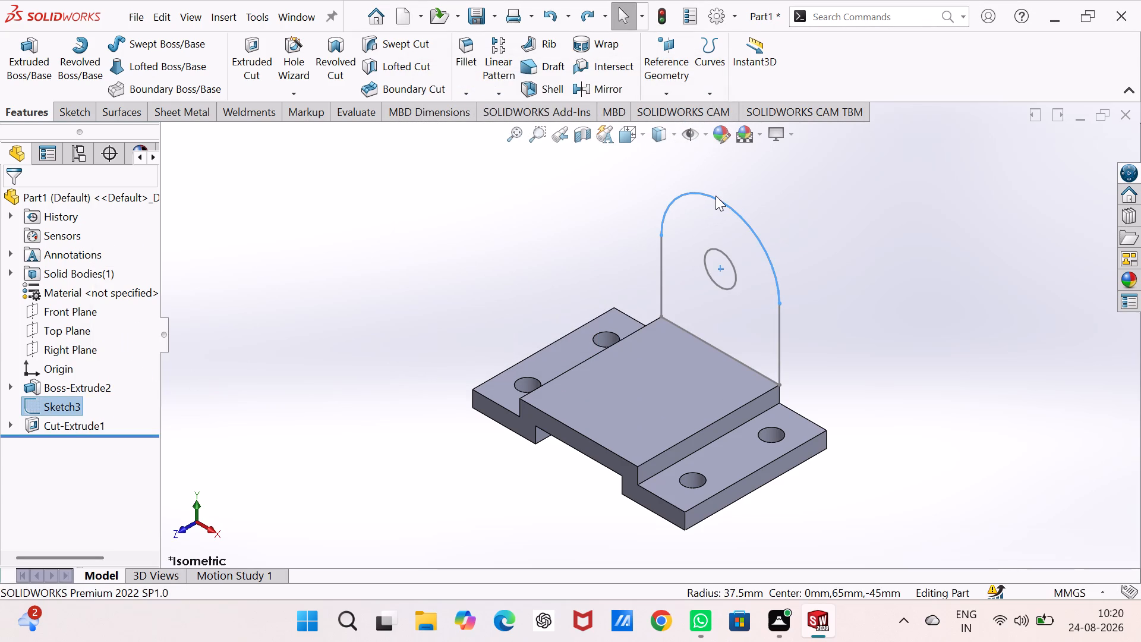
key("Delete")
left_click(665, 110)
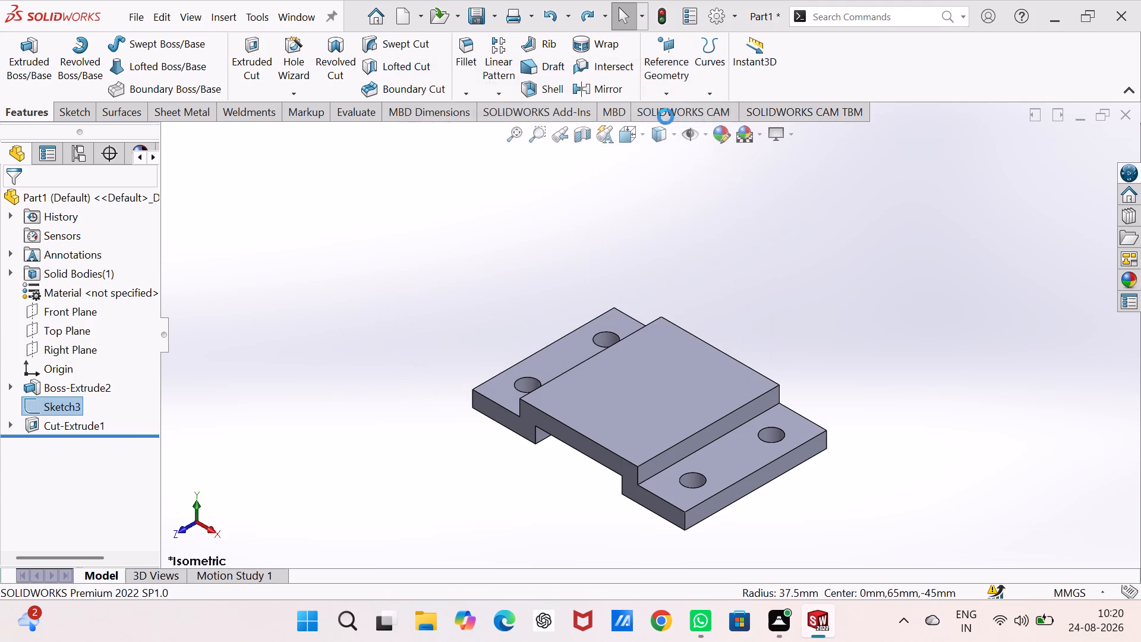
left_click(730, 245)
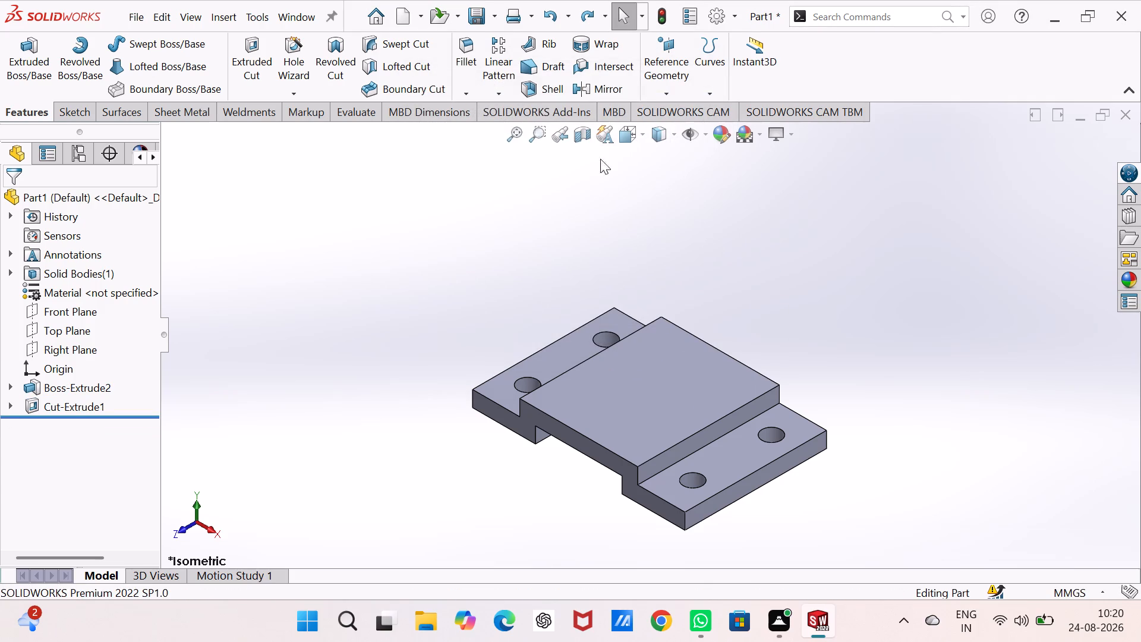
On the raised step's side face, sketch a closed arch profile at the rear corner, about 41 mm wide with 36 mm straight sides.
left_click(736, 417)
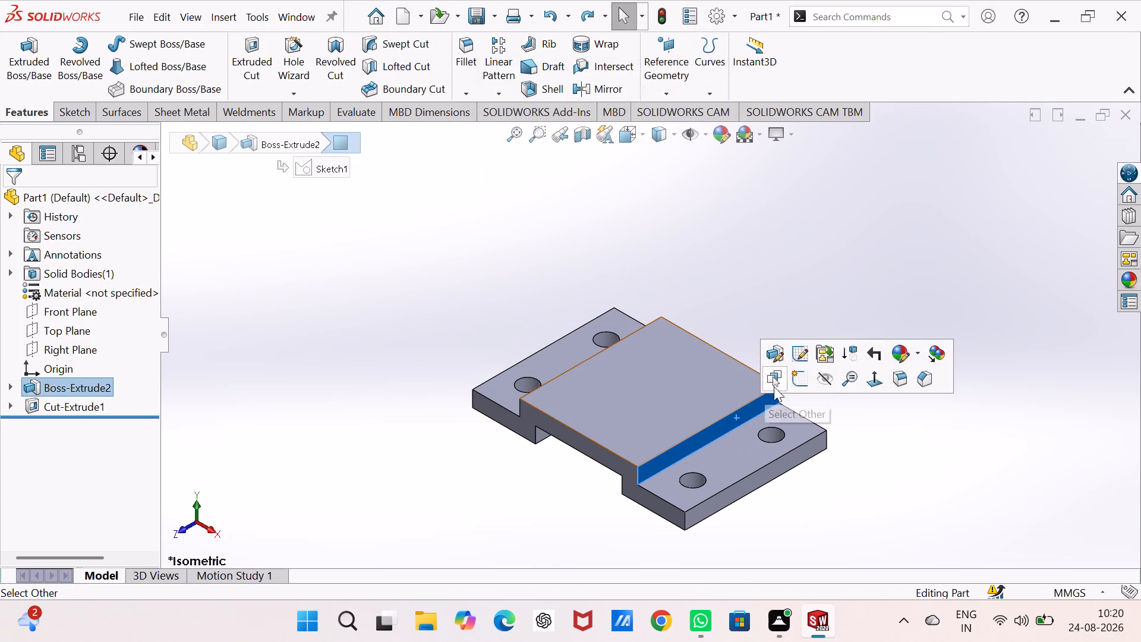
left_click(793, 379)
left_click(956, 296)
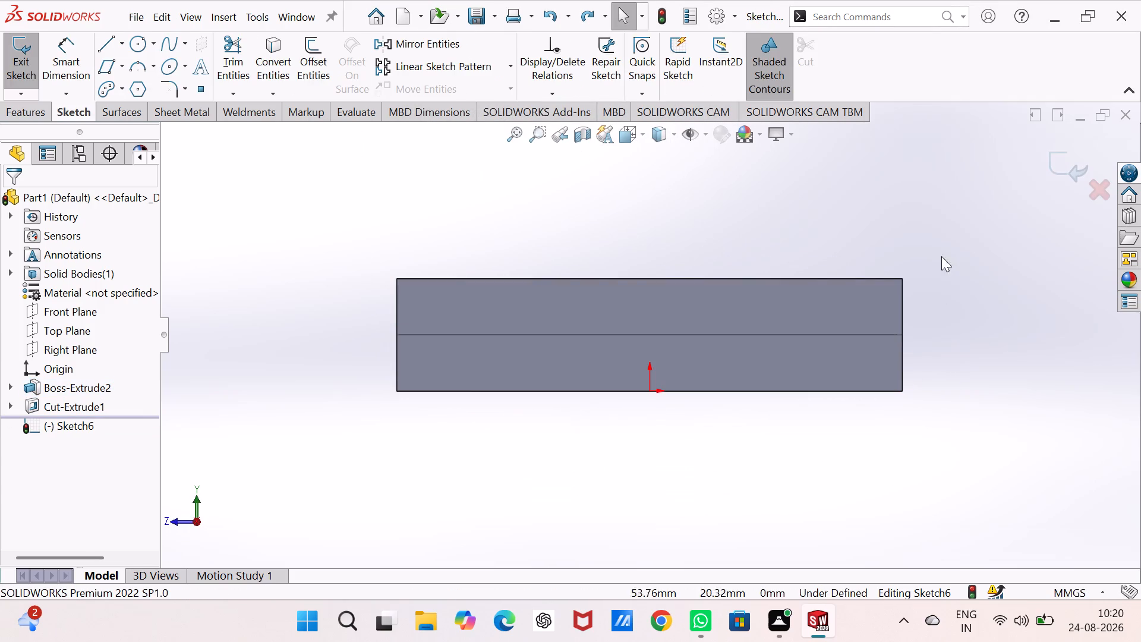
left_click(106, 49)
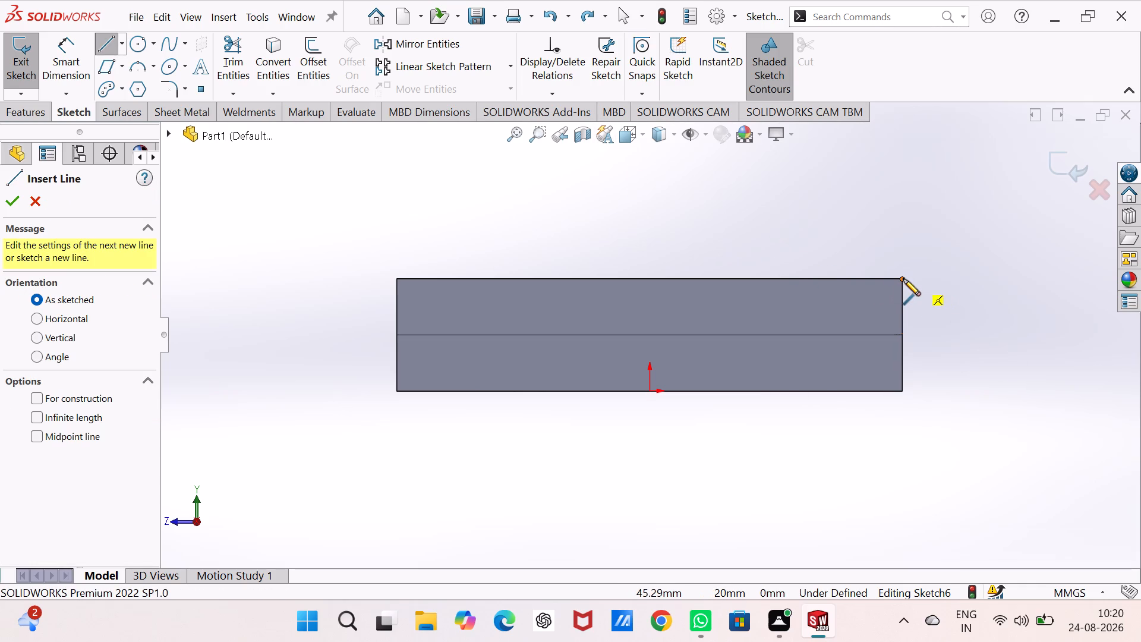
left_click(903, 279)
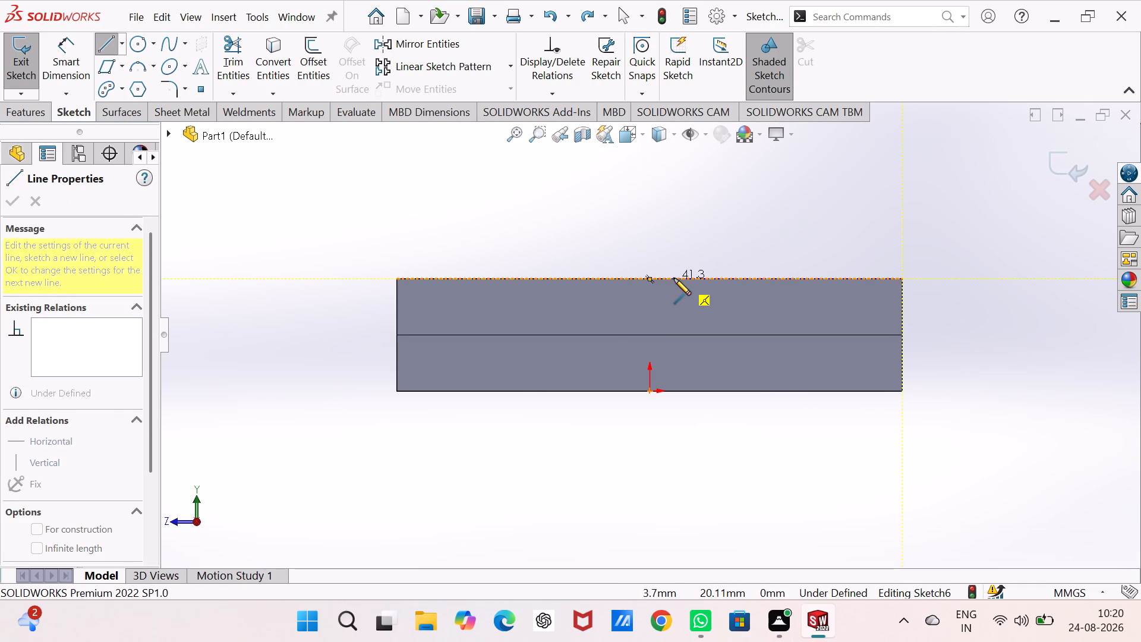
left_click(674, 278)
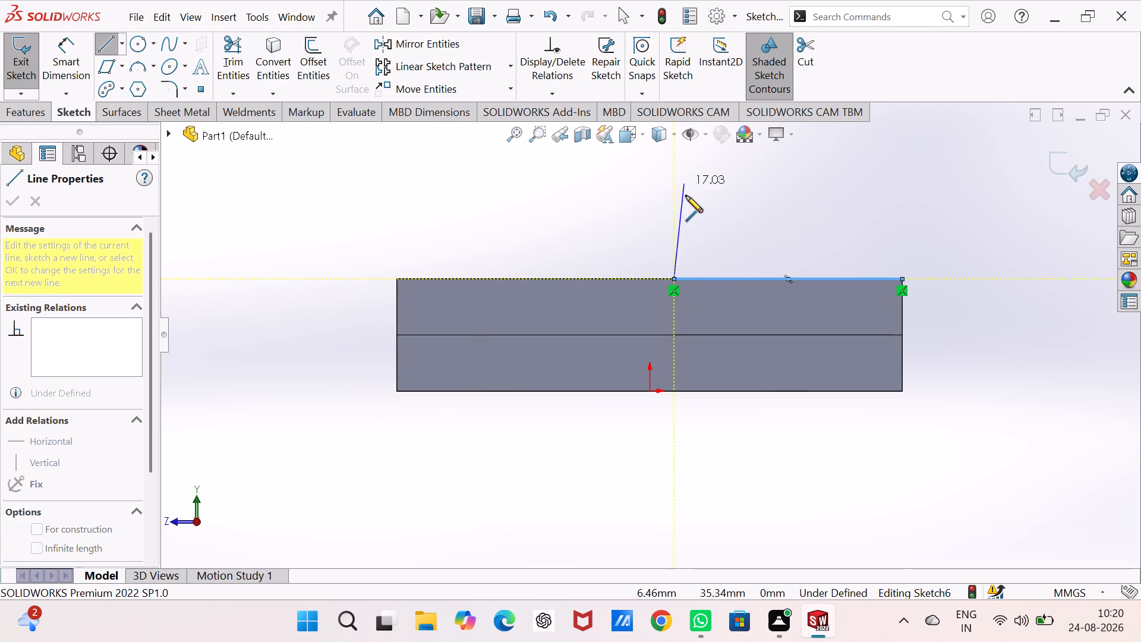
scroll(686, 196, "up", 2)
scroll(680, 191, "down", 2)
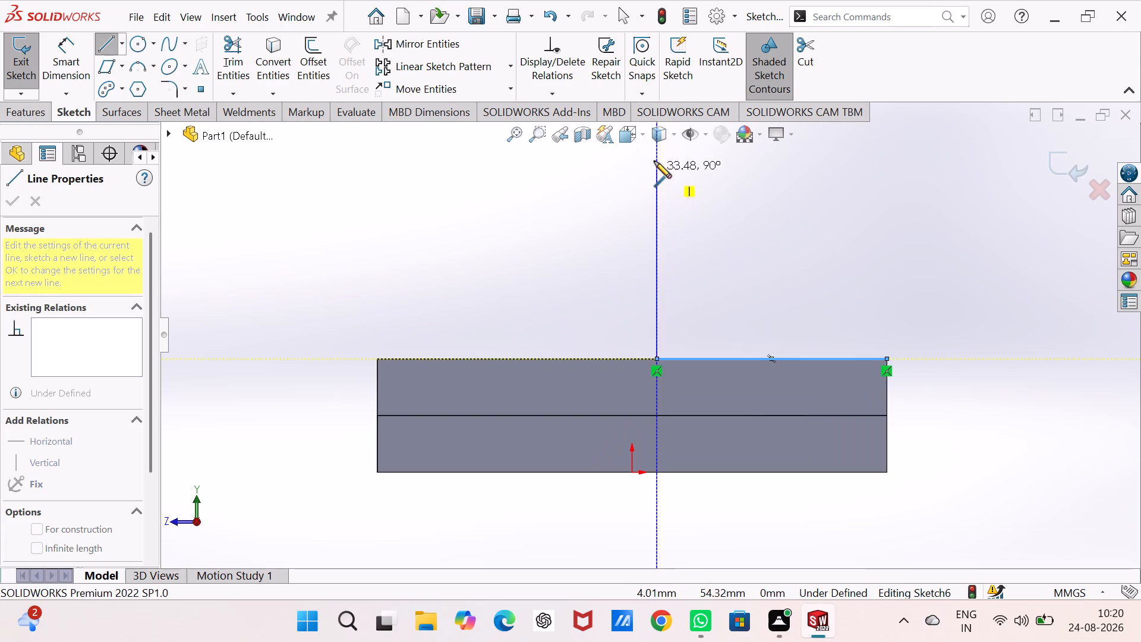
left_click(654, 157)
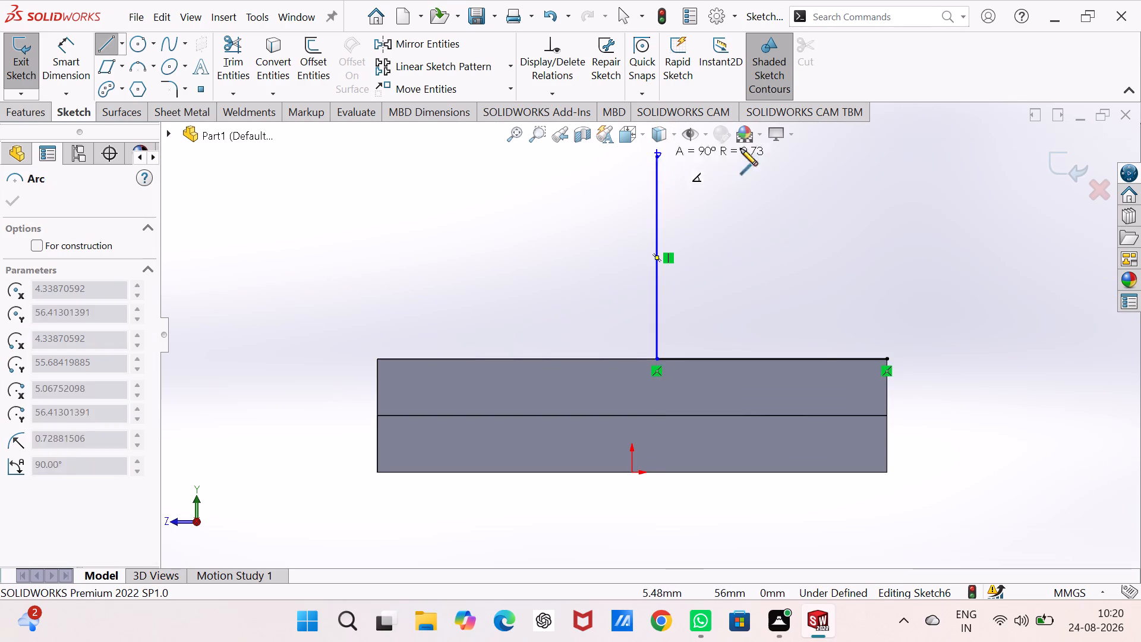
scroll(823, 206, "up", 3)
scroll(694, 210, "down", 3)
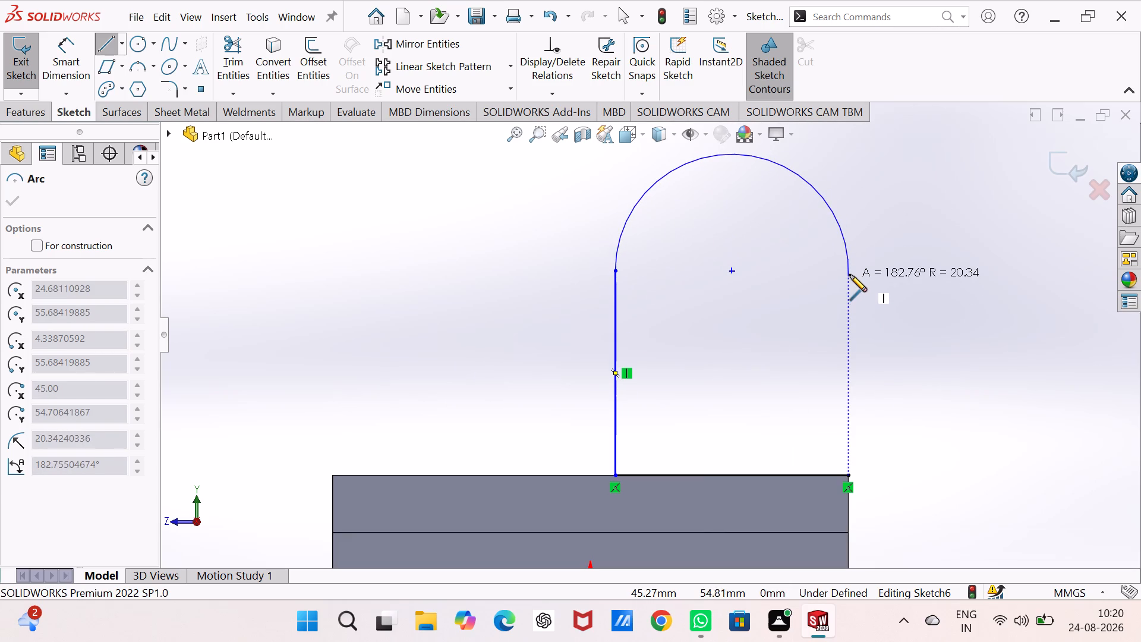
left_click(850, 273)
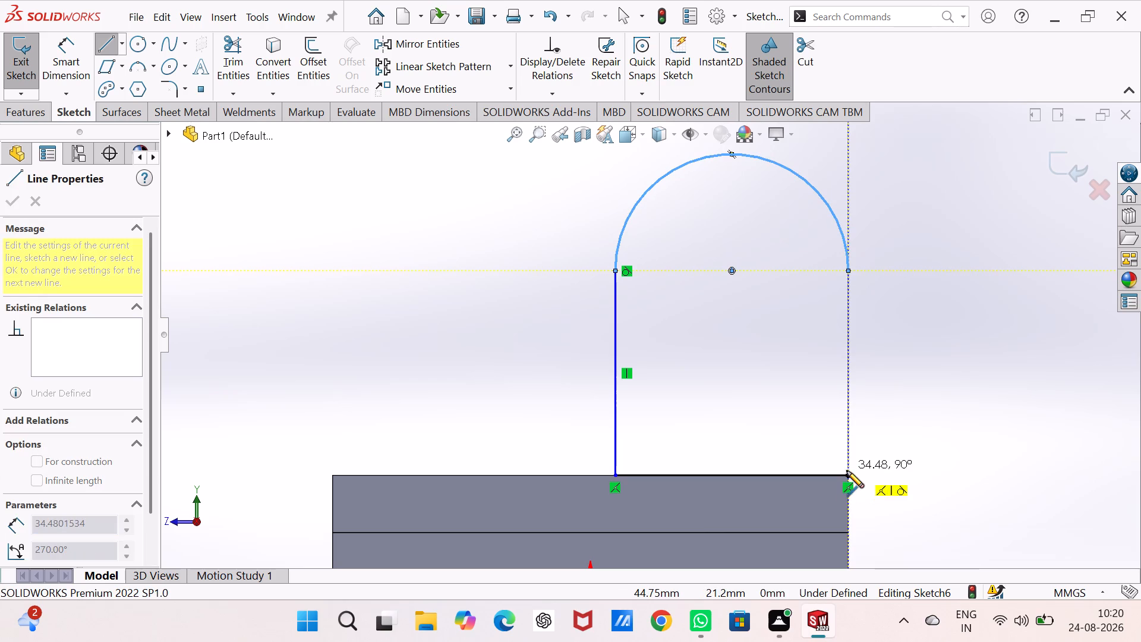
left_click(847, 476)
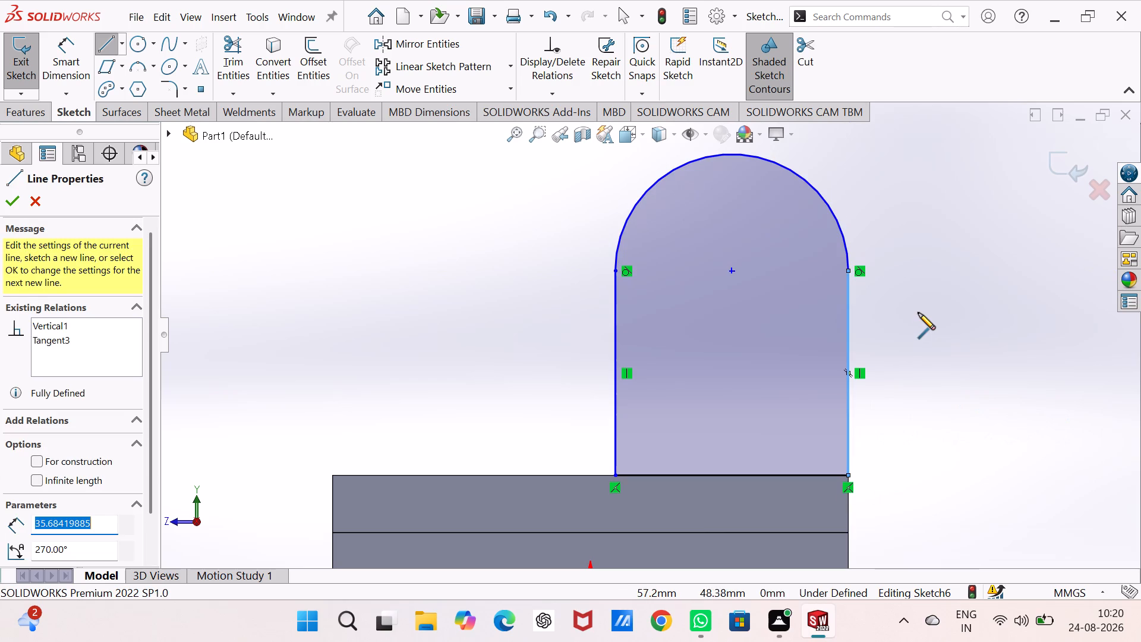
right_click(918, 313)
left_click(935, 329)
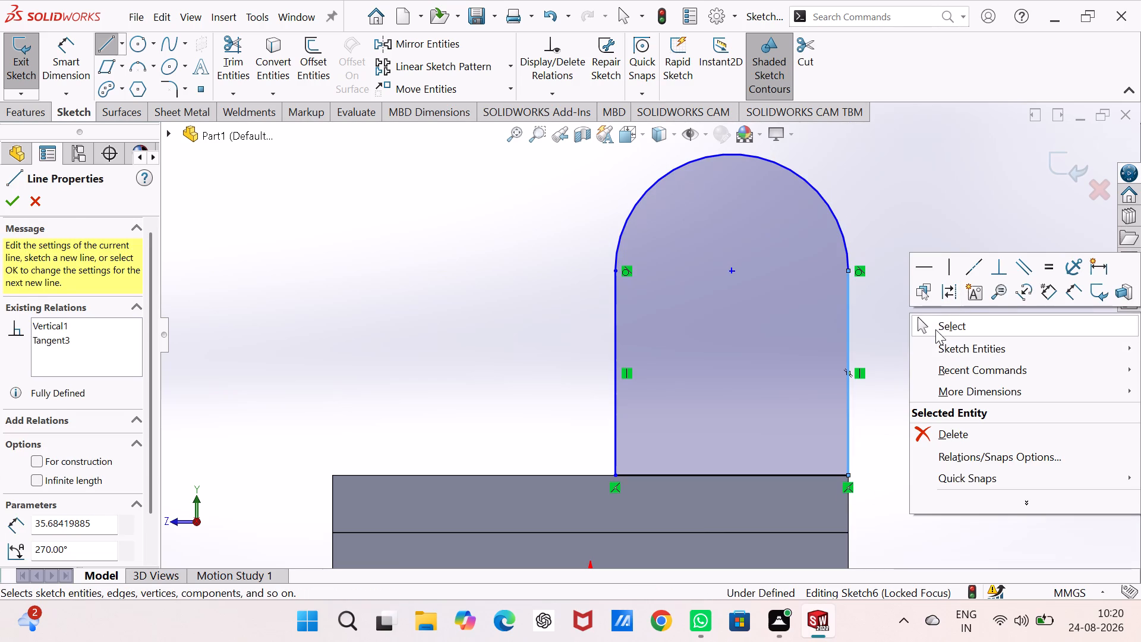
Dimension the arch profile's vertical line at the base's rear edge to 45 mm.
right_click_drag(911, 372, 937, 231)
left_click(850, 344)
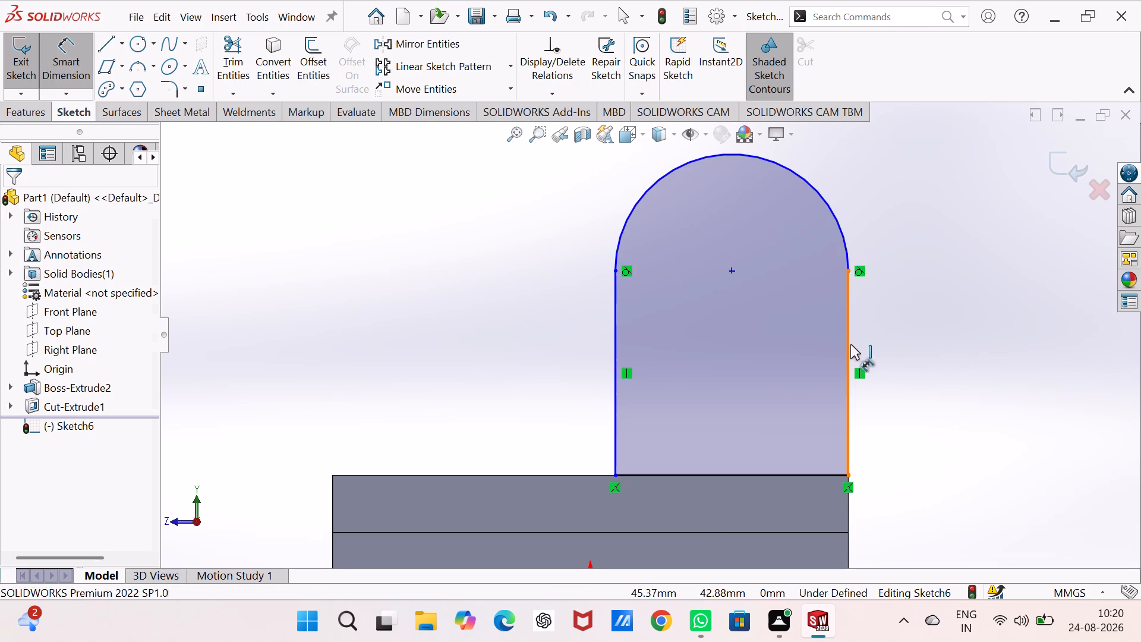
left_click(910, 351)
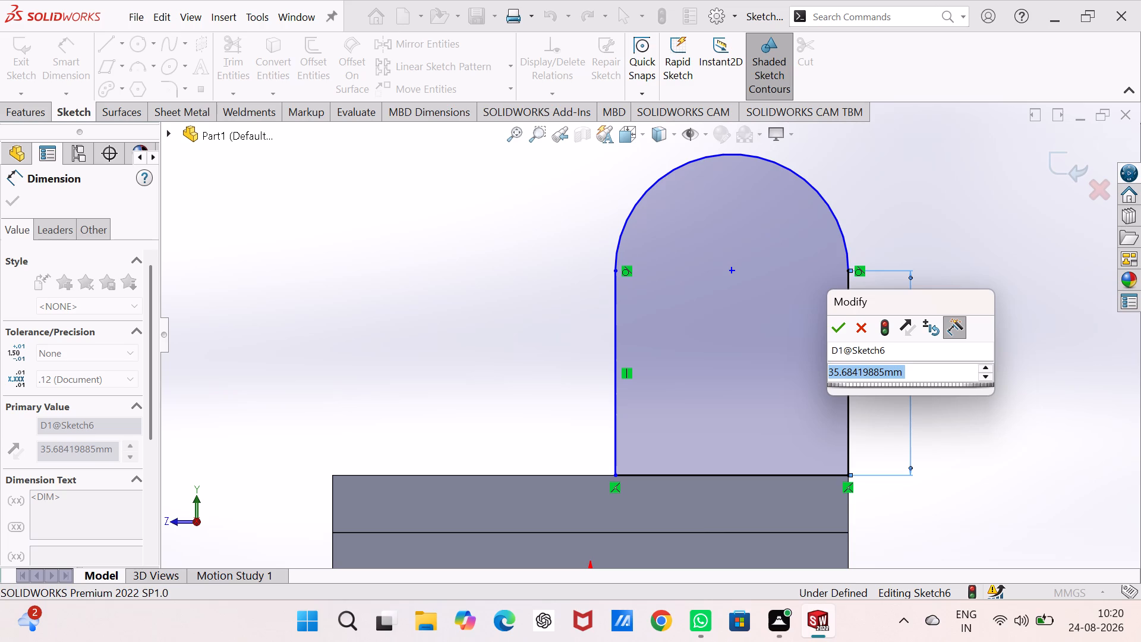
type("45")
key("Return")
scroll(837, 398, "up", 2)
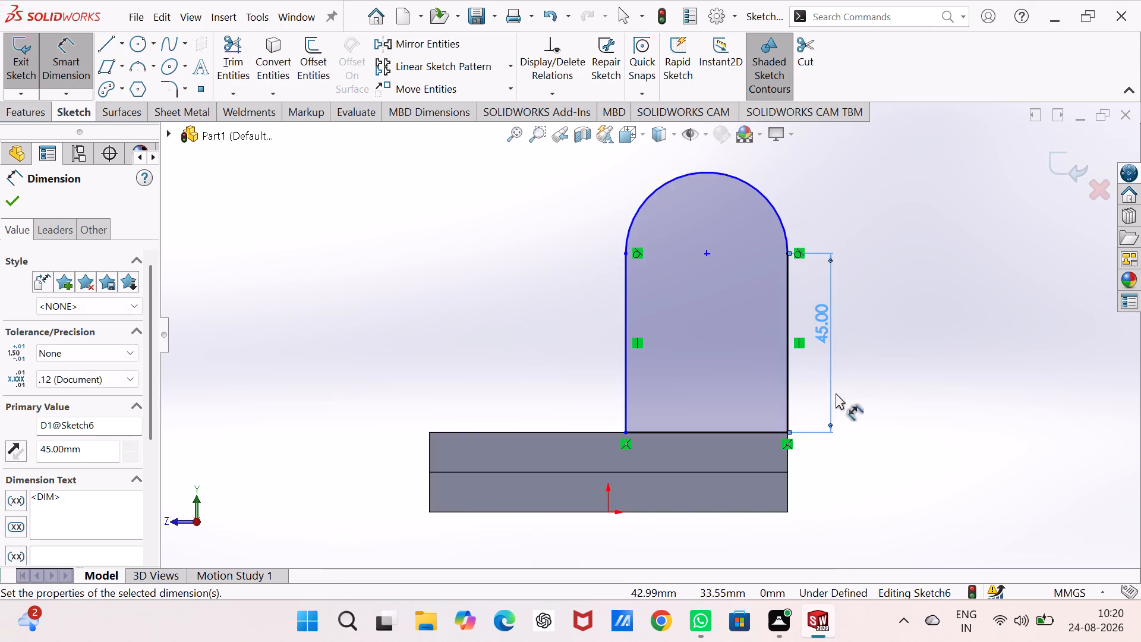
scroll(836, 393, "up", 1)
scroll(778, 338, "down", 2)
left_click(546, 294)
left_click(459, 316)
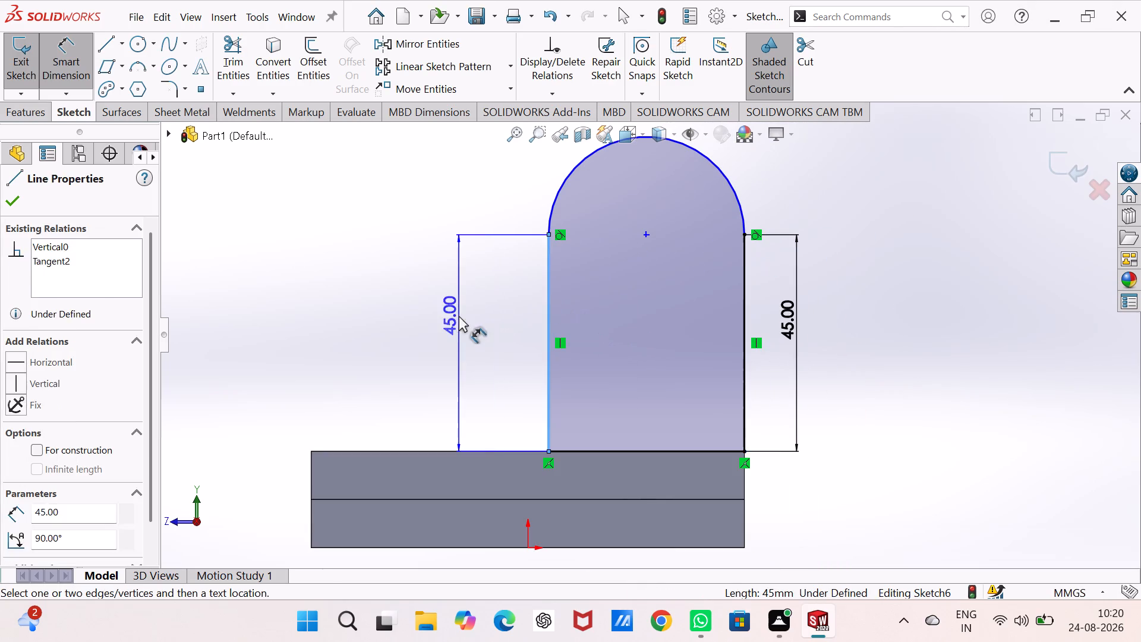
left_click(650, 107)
Dimension the arc at the top of the profile with a radius of 20 mm.
scroll(660, 159, "up", 2)
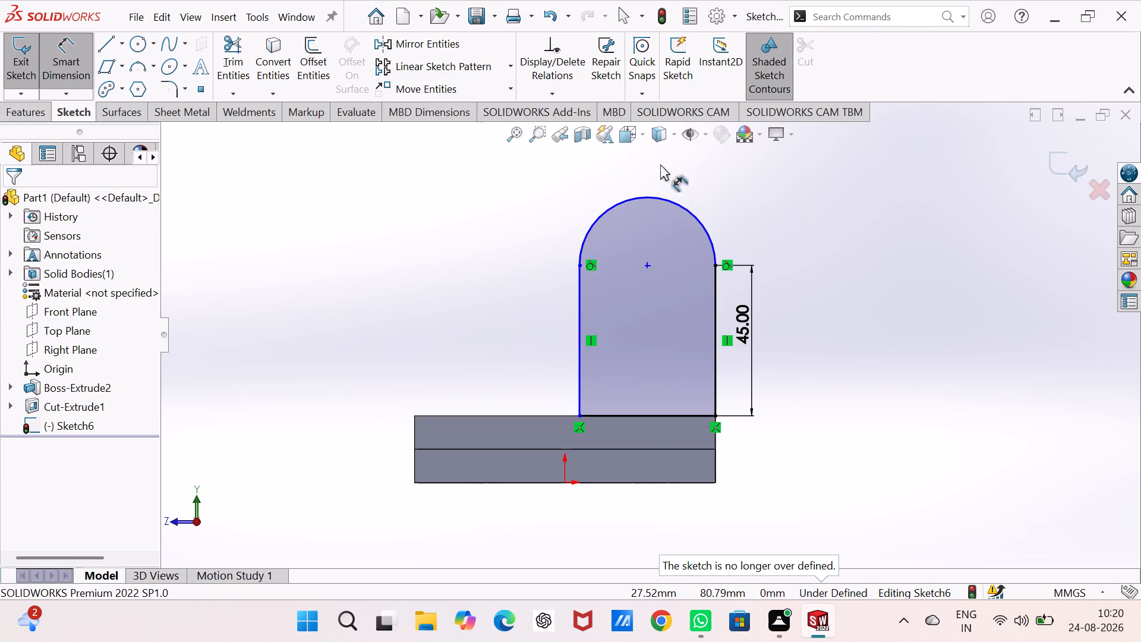
scroll(655, 207, "down", 1)
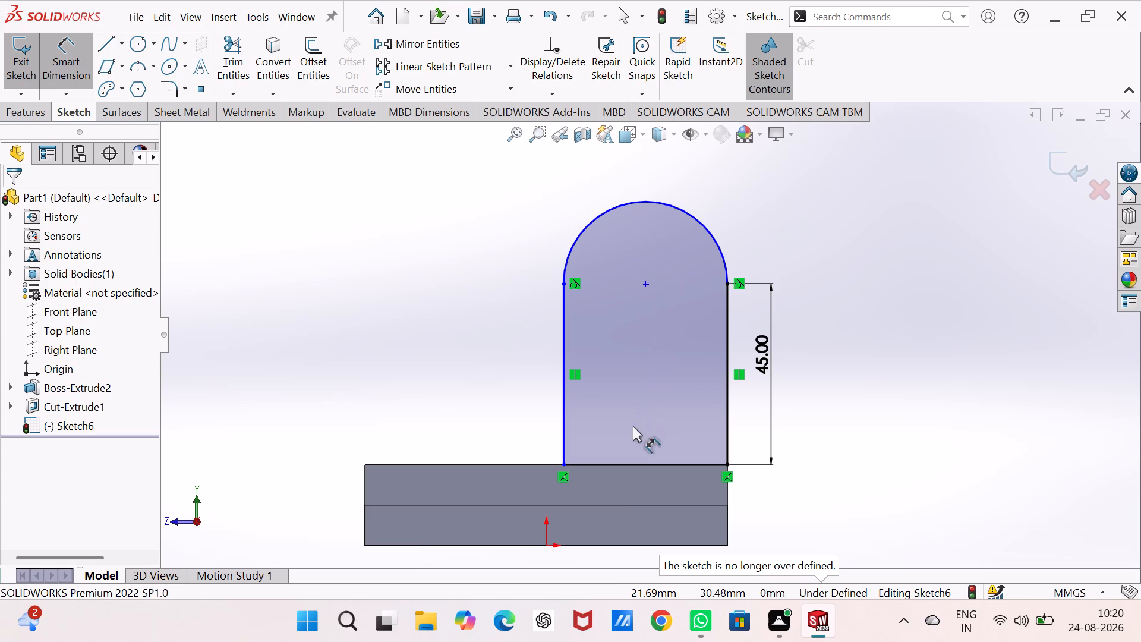
left_click(691, 217)
left_click(757, 195)
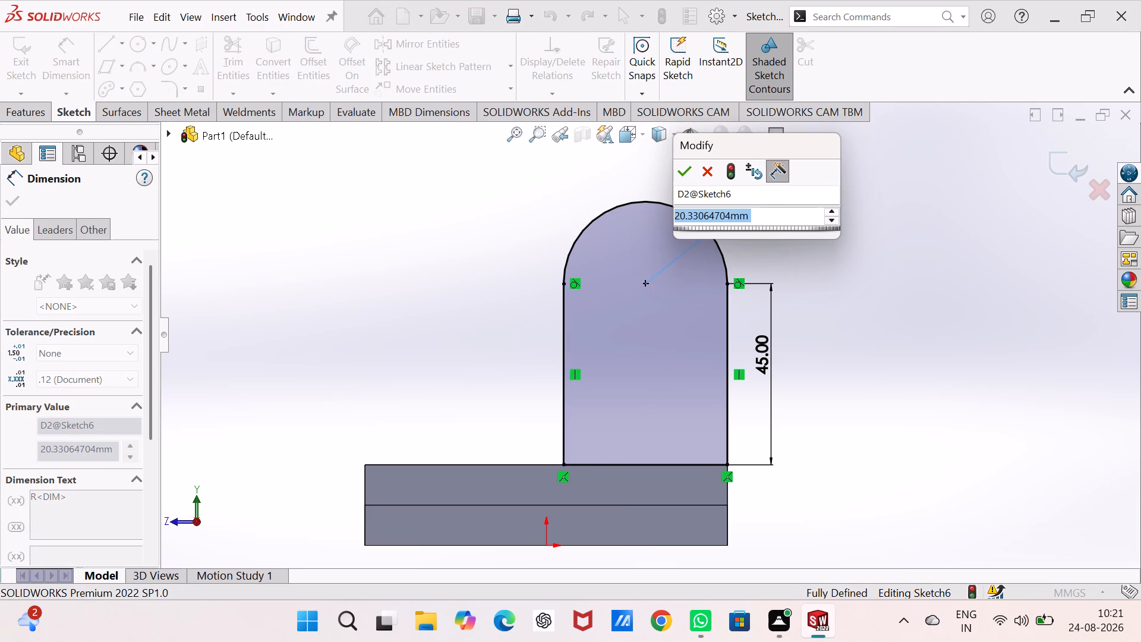
type("20")
key("Return")
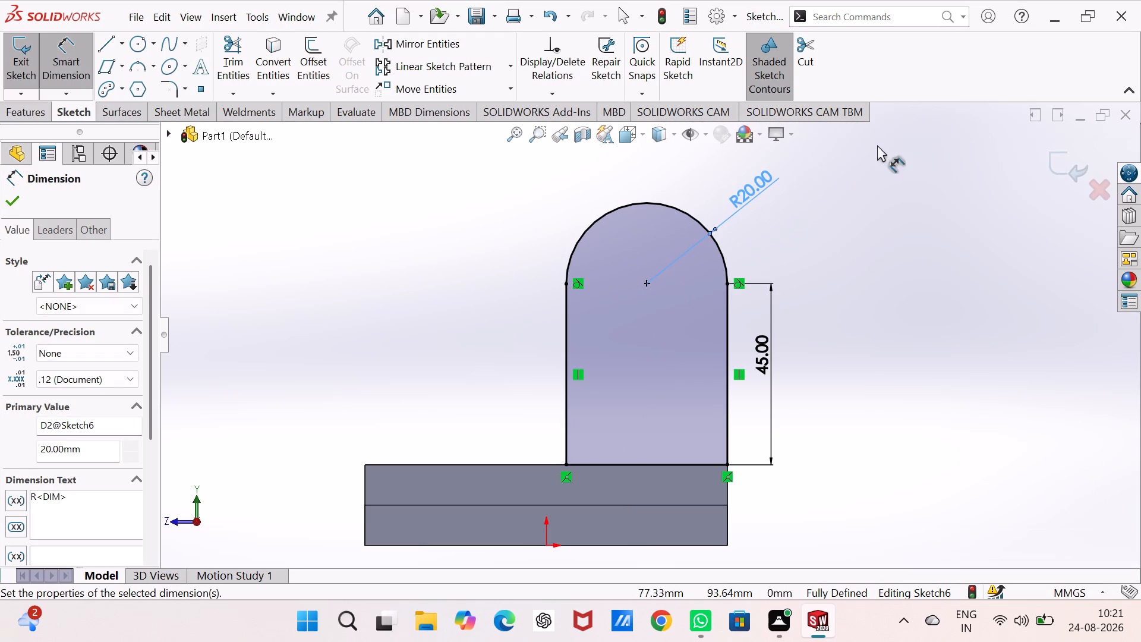
Sketch a circle centred on the arch's centre point and dimension its diameter to 20 mm.
left_click(143, 49)
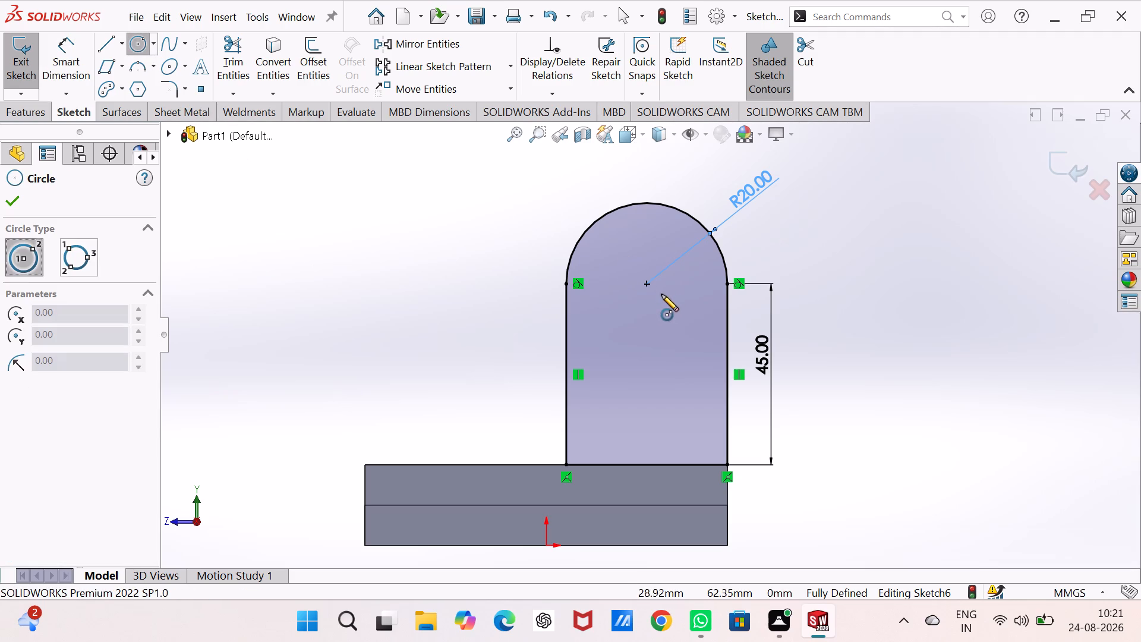
left_click(647, 284)
left_click(647, 340)
right_click_drag(176, 382, 264, 262)
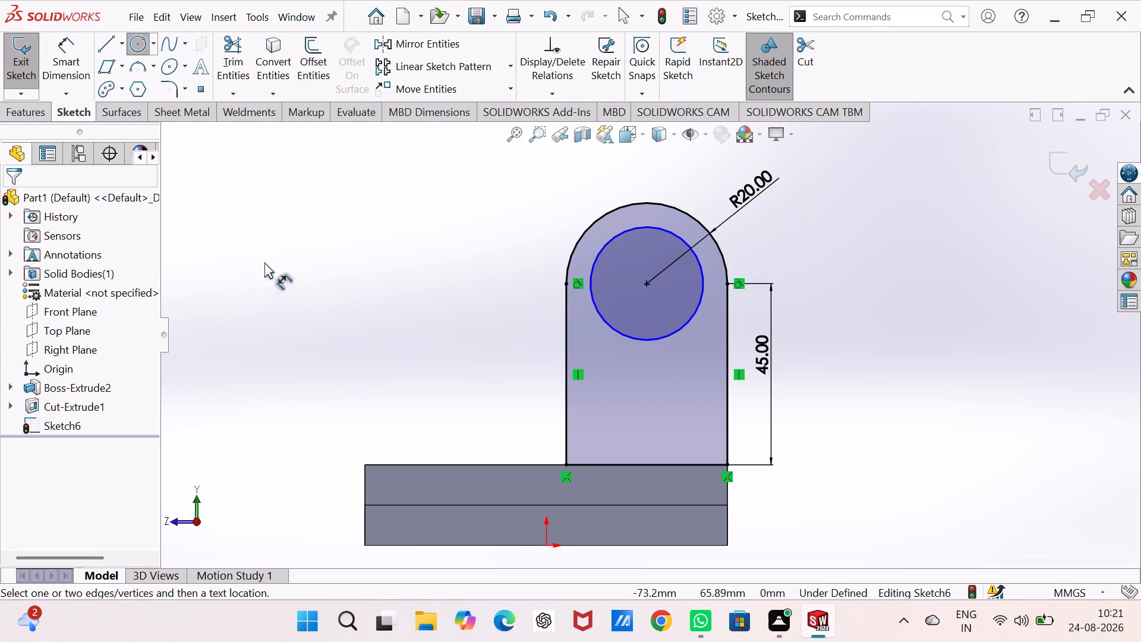
right_click_drag(264, 262, 294, 218)
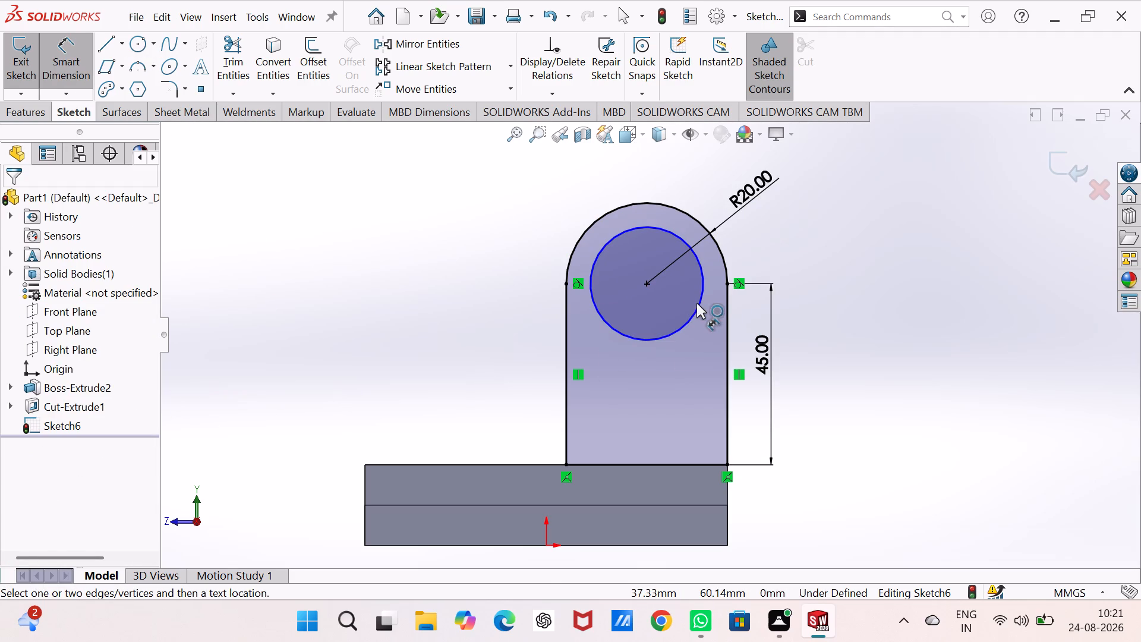
left_click_drag(696, 303, 721, 294)
left_click(833, 263)
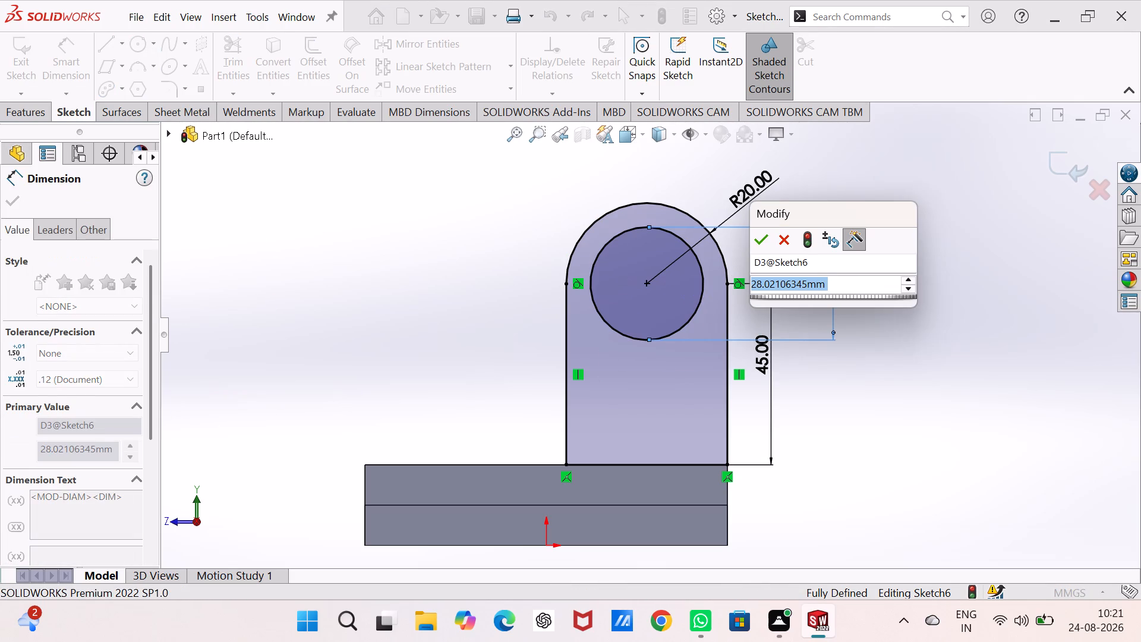
type("20")
key("Return")
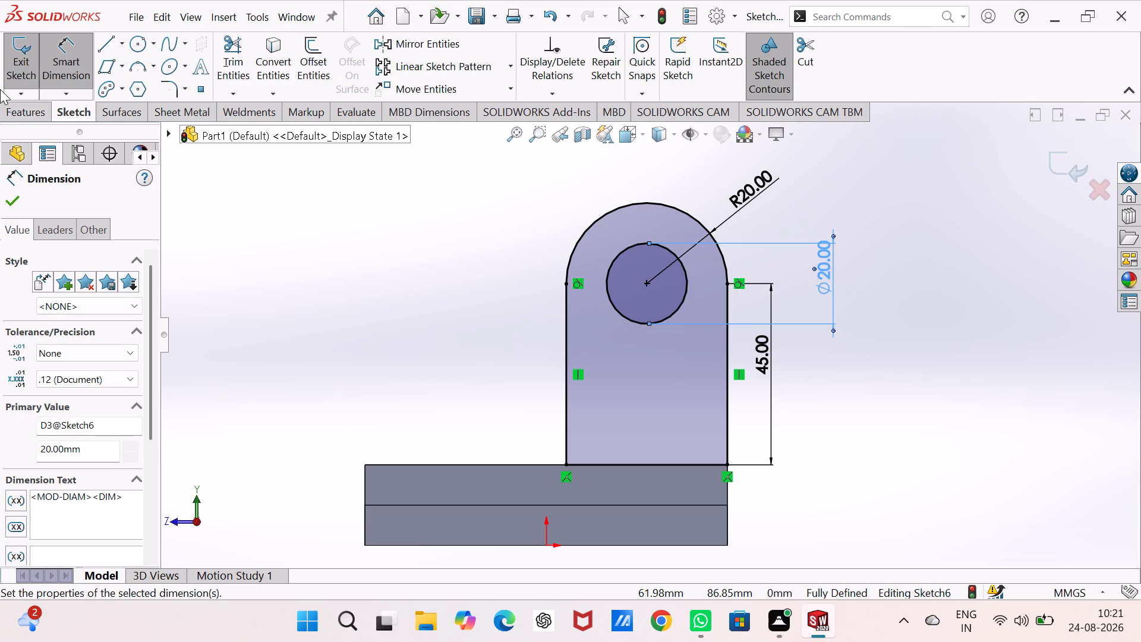
Finish the sketch and extrude the holed arch profile 75 mm blind in the reversed direction, across the raised step, merged with the base.
left_click(15, 68)
middle_click_drag(256, 259, 282, 276)
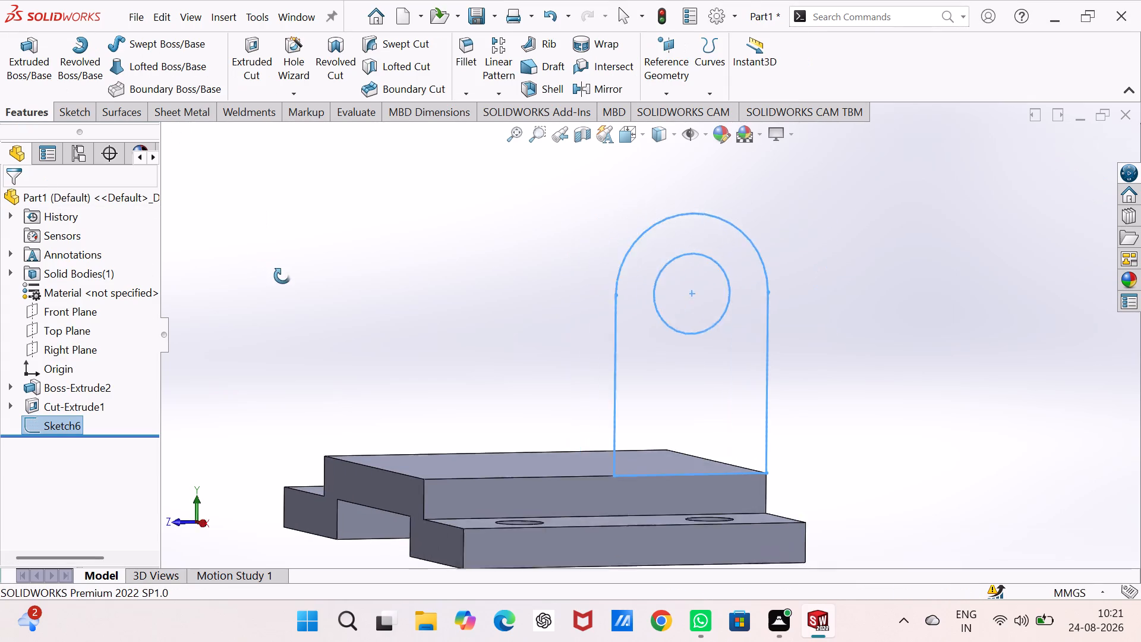
middle_click_drag(282, 276, 311, 303)
left_click(30, 43)
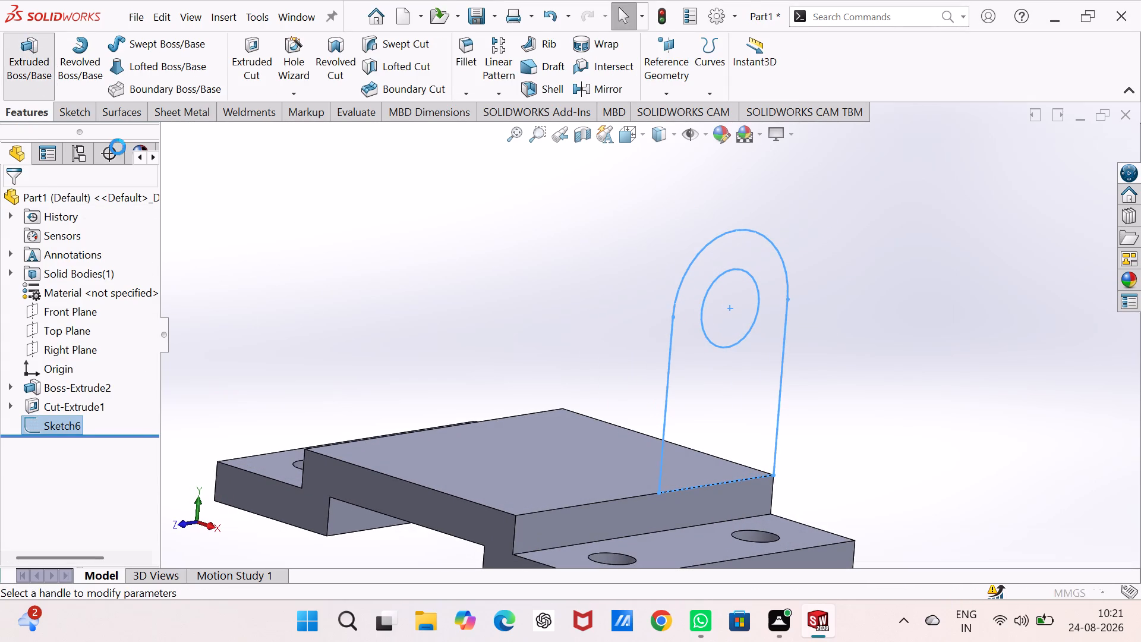
left_click(12, 295)
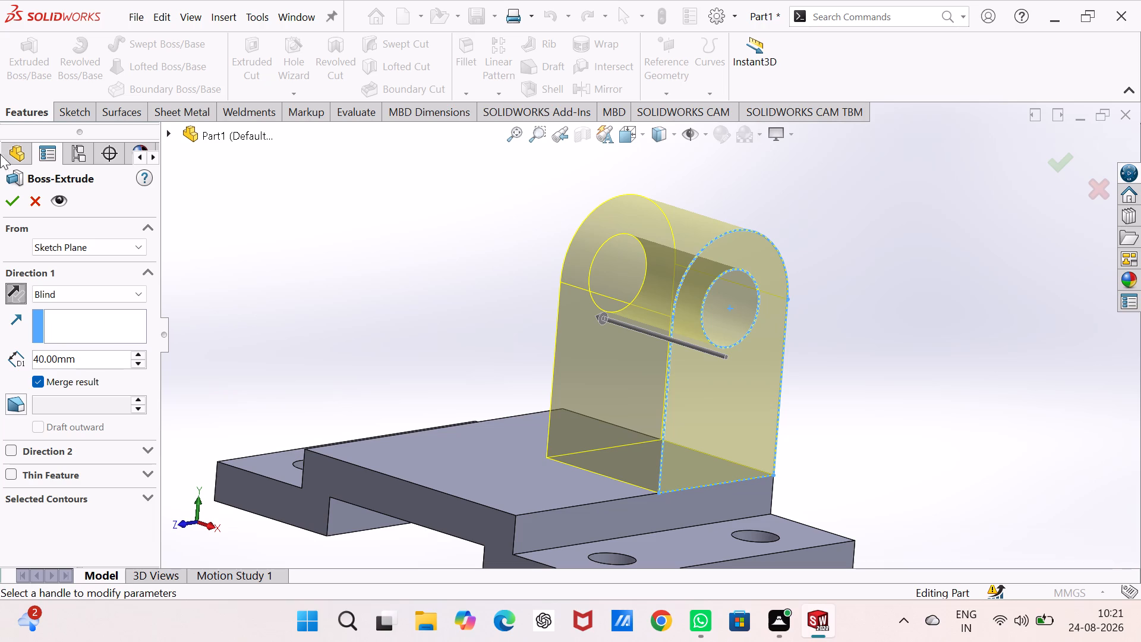
double_click(100, 365)
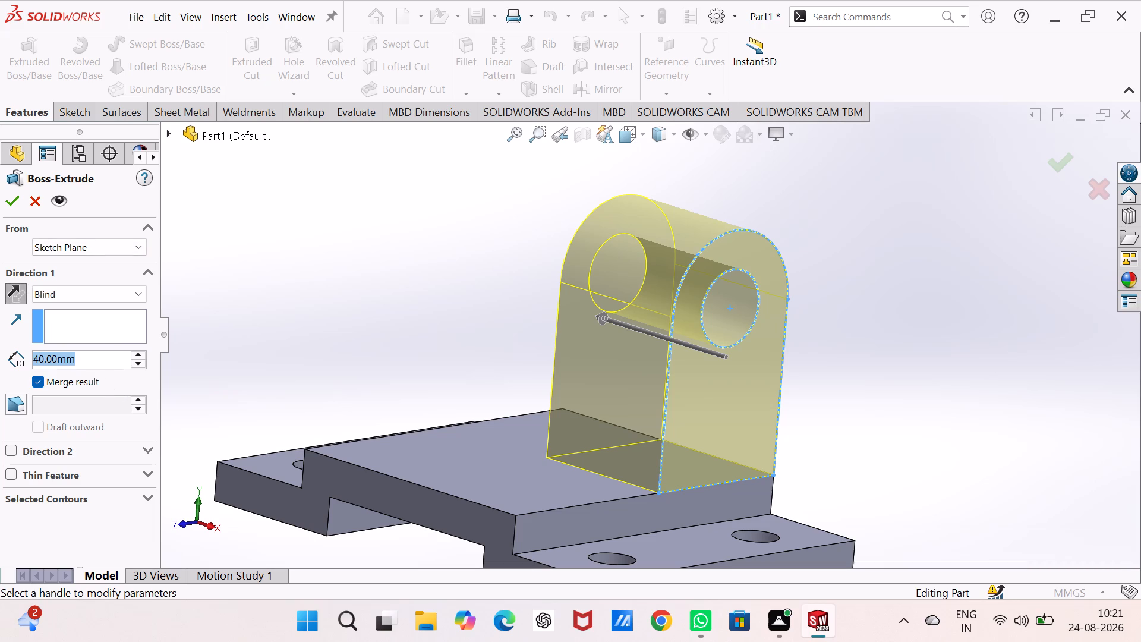
type("75")
key("Return")
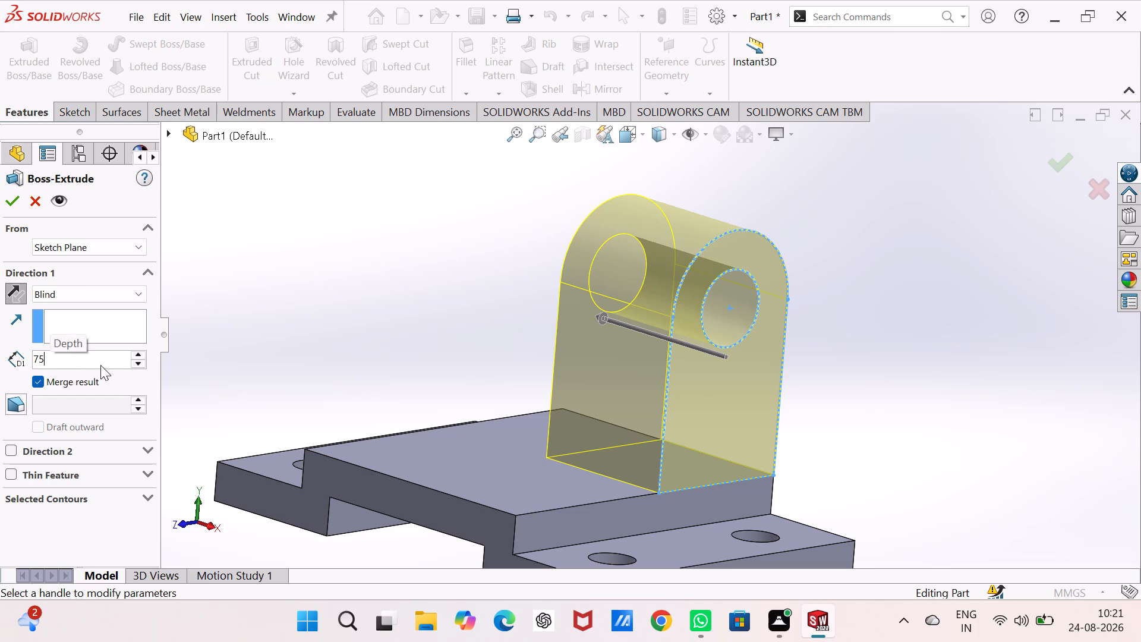
left_click(8, 200)
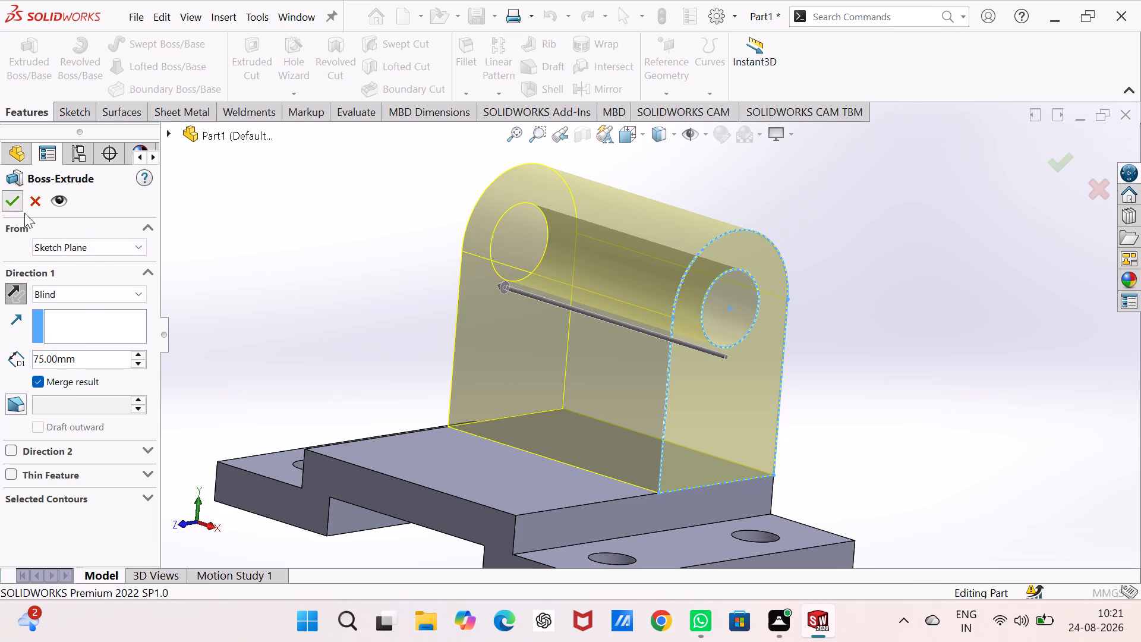
left_click(284, 253)
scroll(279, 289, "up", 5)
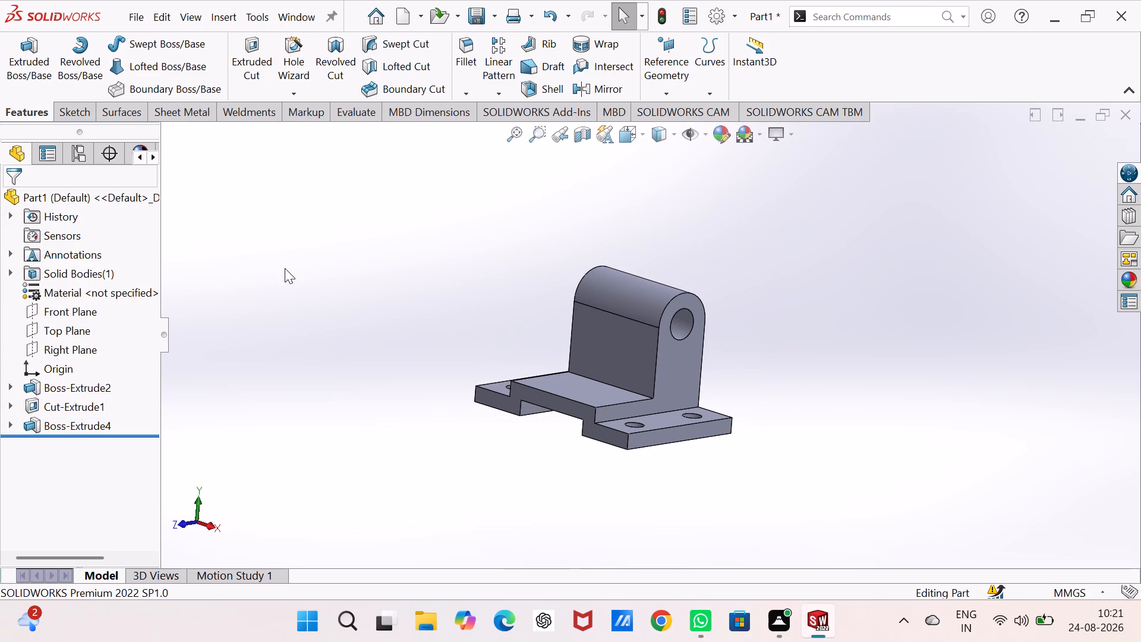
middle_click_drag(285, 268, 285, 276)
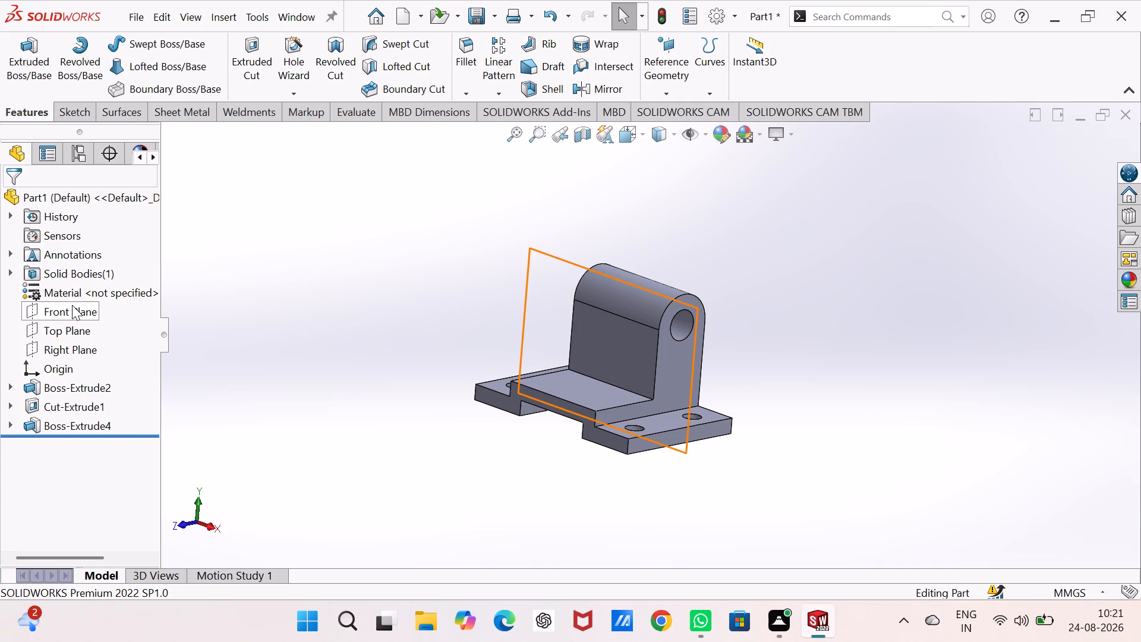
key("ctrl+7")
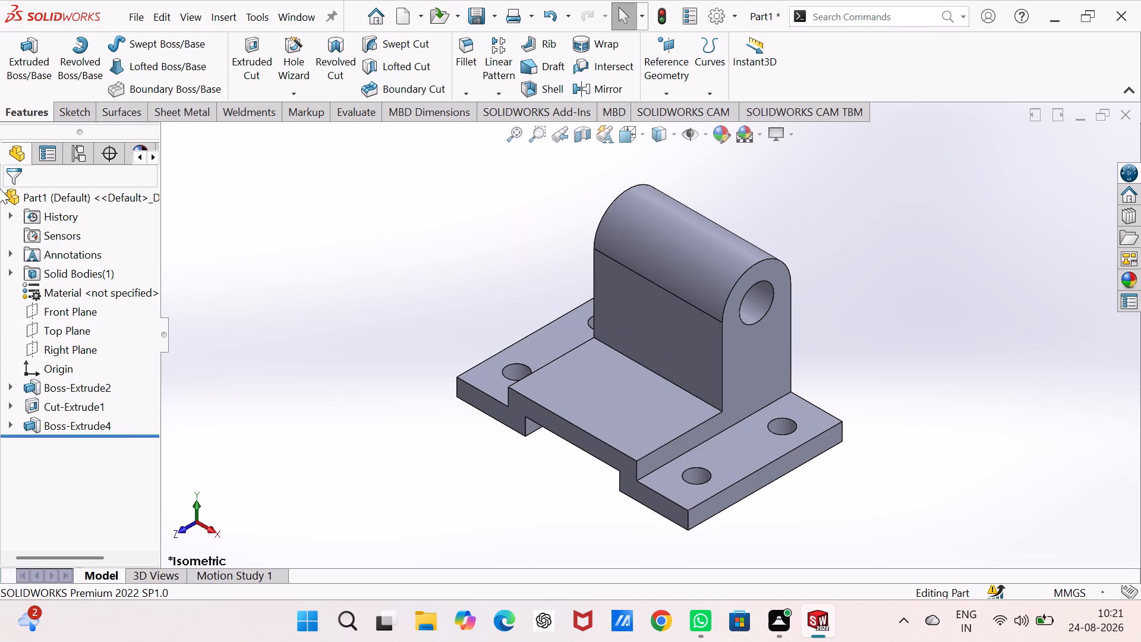
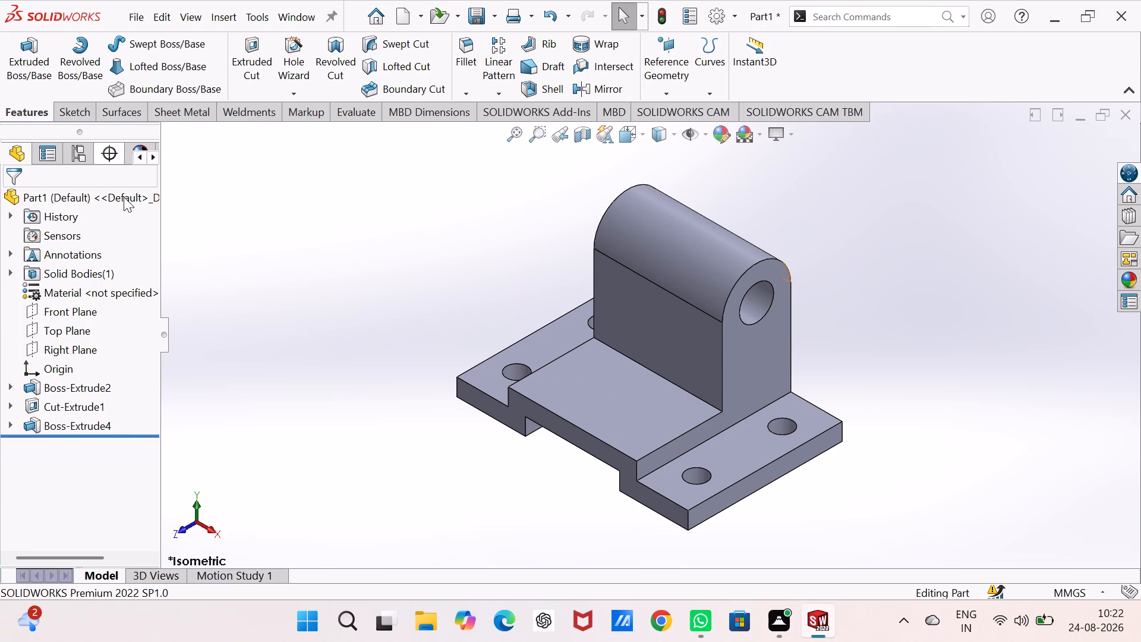
On the Right Plane, sketch an about 81 mm sloped line from the arch to the base's top front corner, plus an about 7 mm vertical line down the front edge.
left_click(65, 347)
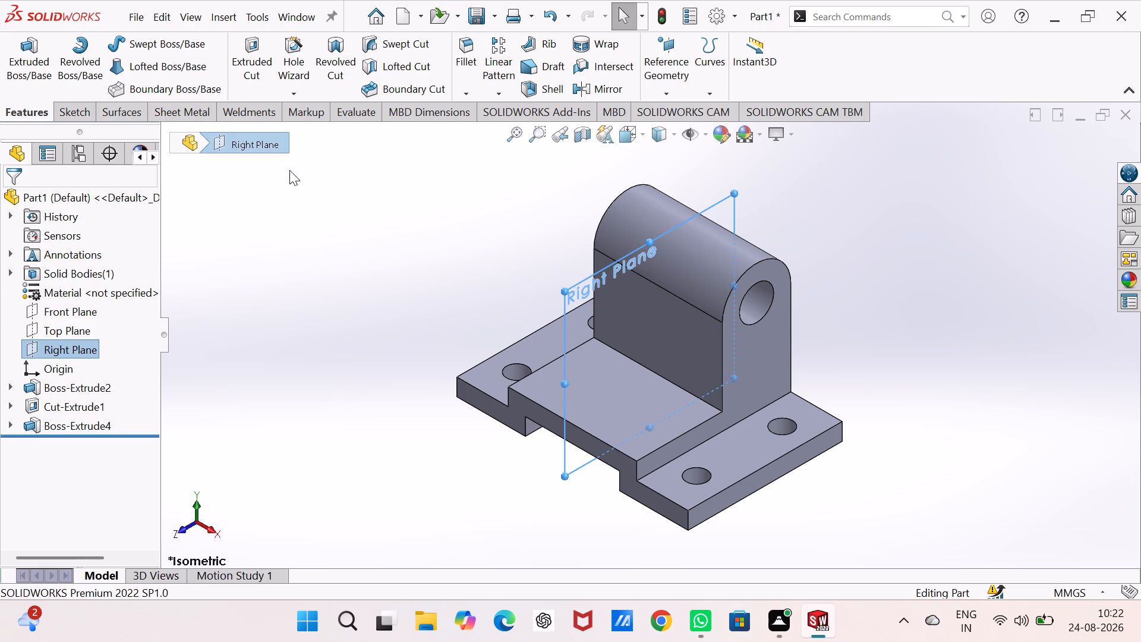
right_click(94, 346)
left_click(116, 320)
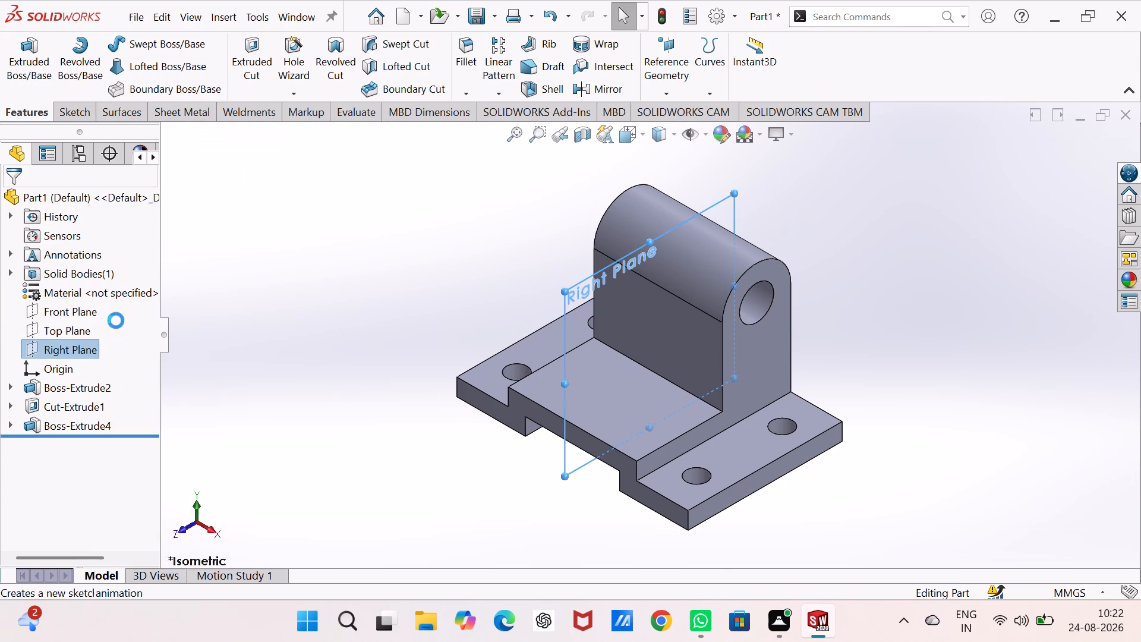
left_click(275, 288)
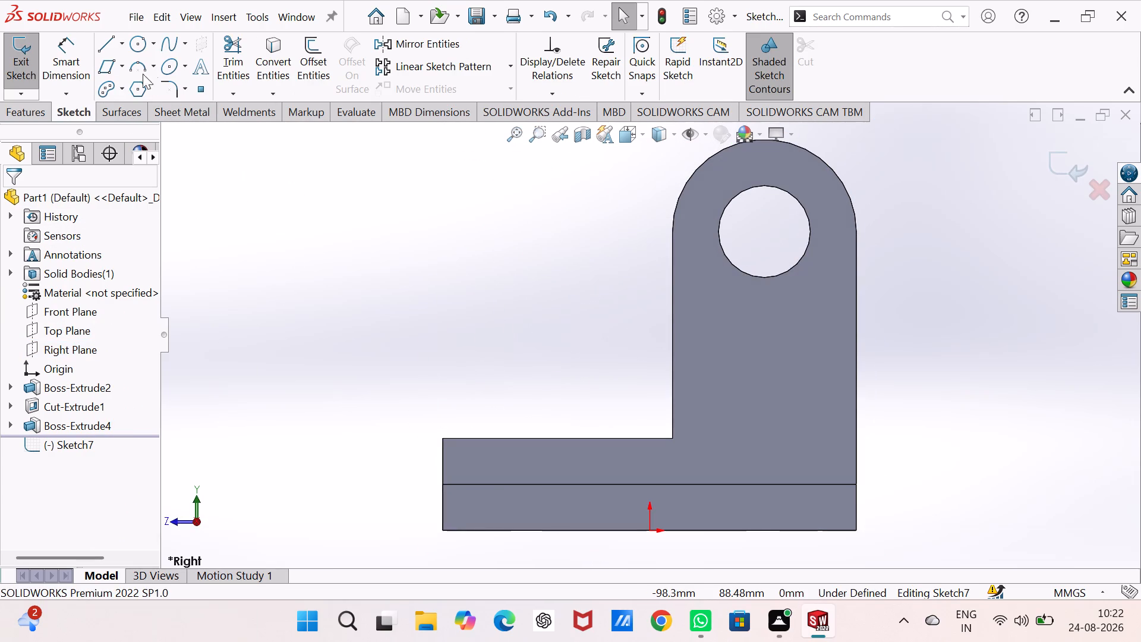
left_click(111, 44)
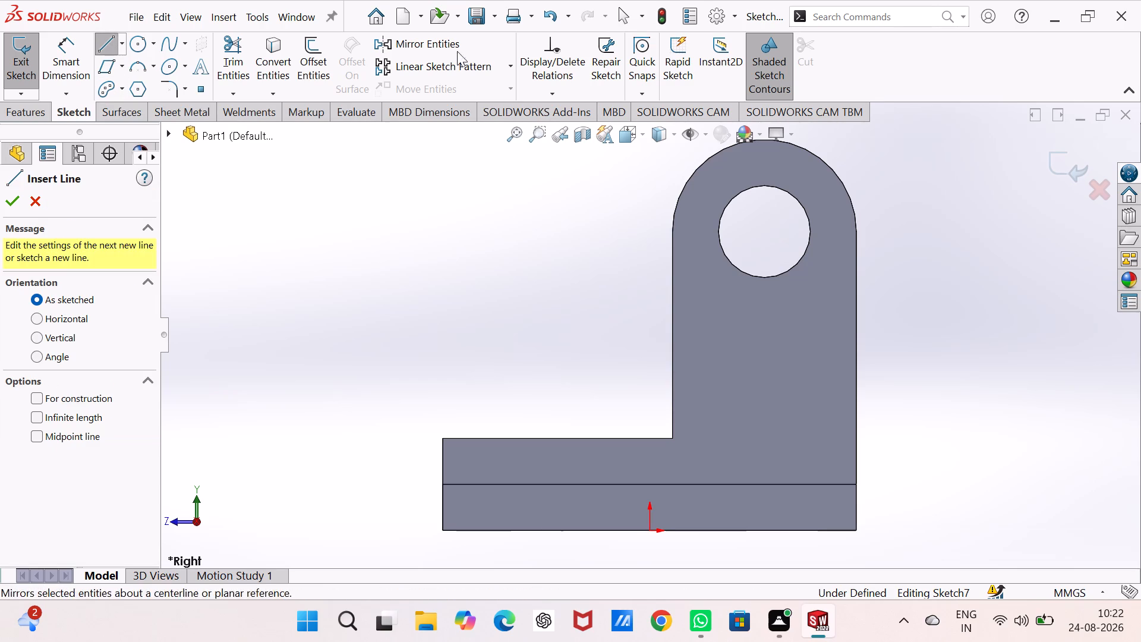
left_click(689, 178)
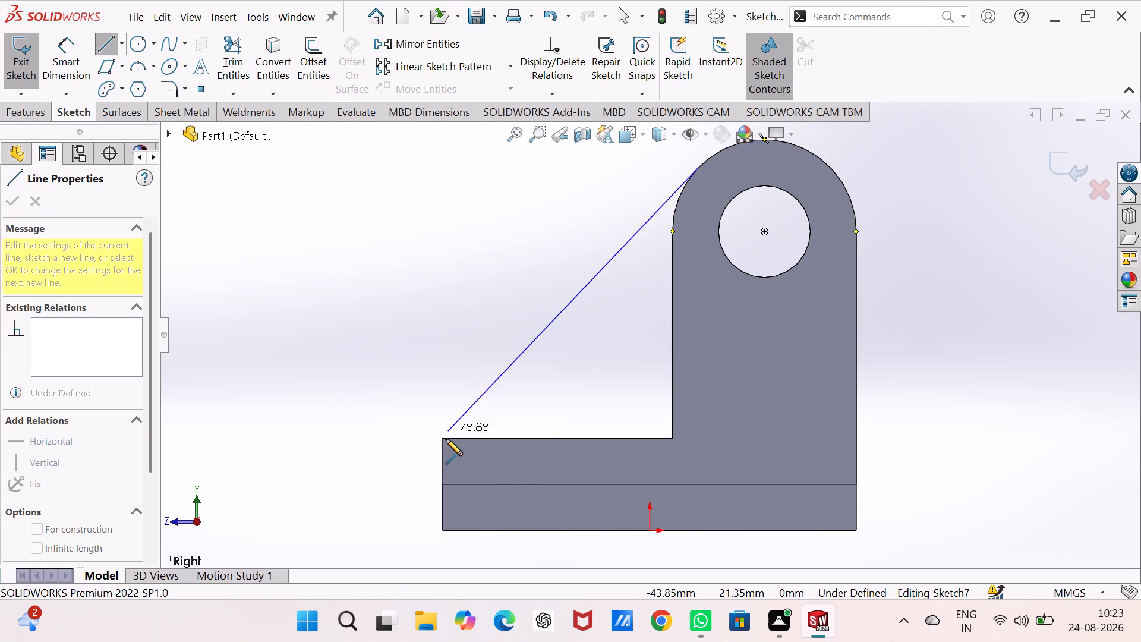
left_click(443, 442)
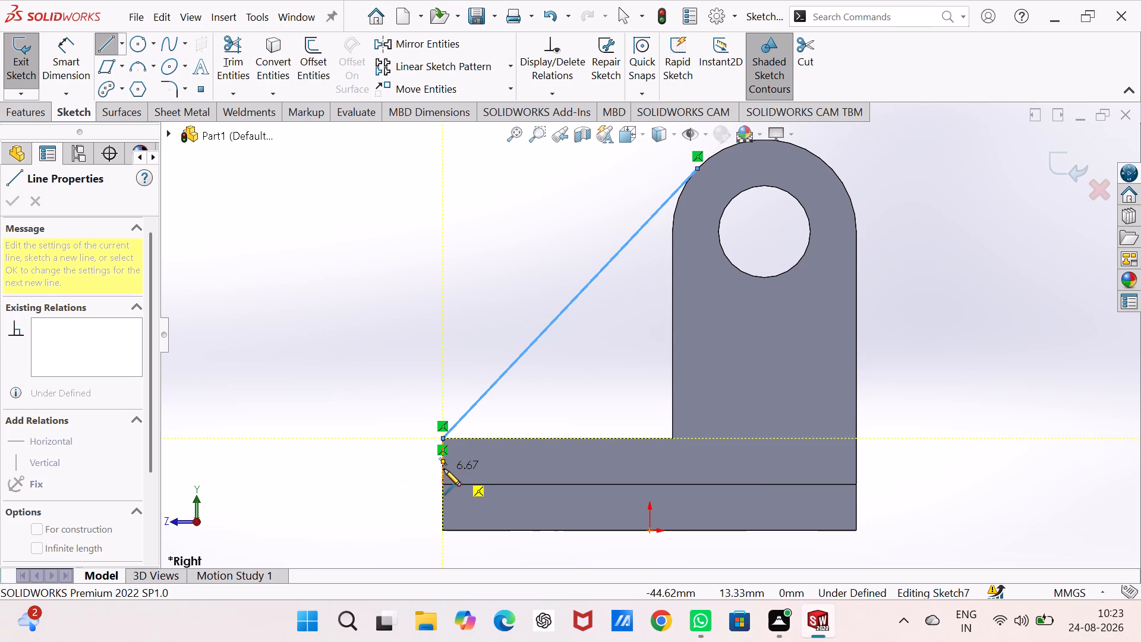
left_click(443, 469)
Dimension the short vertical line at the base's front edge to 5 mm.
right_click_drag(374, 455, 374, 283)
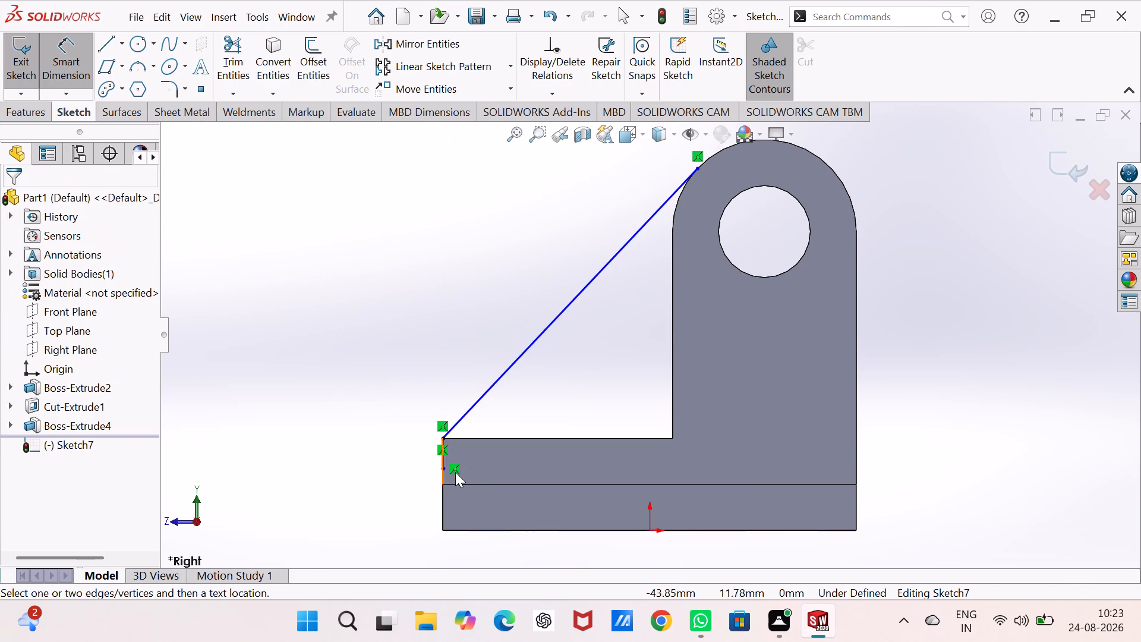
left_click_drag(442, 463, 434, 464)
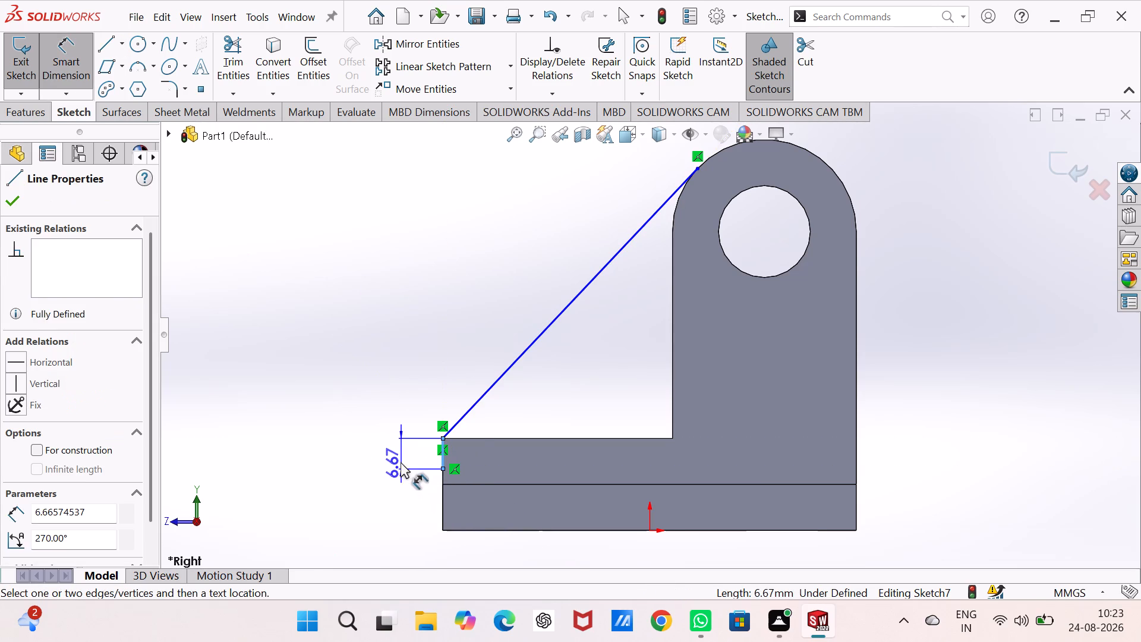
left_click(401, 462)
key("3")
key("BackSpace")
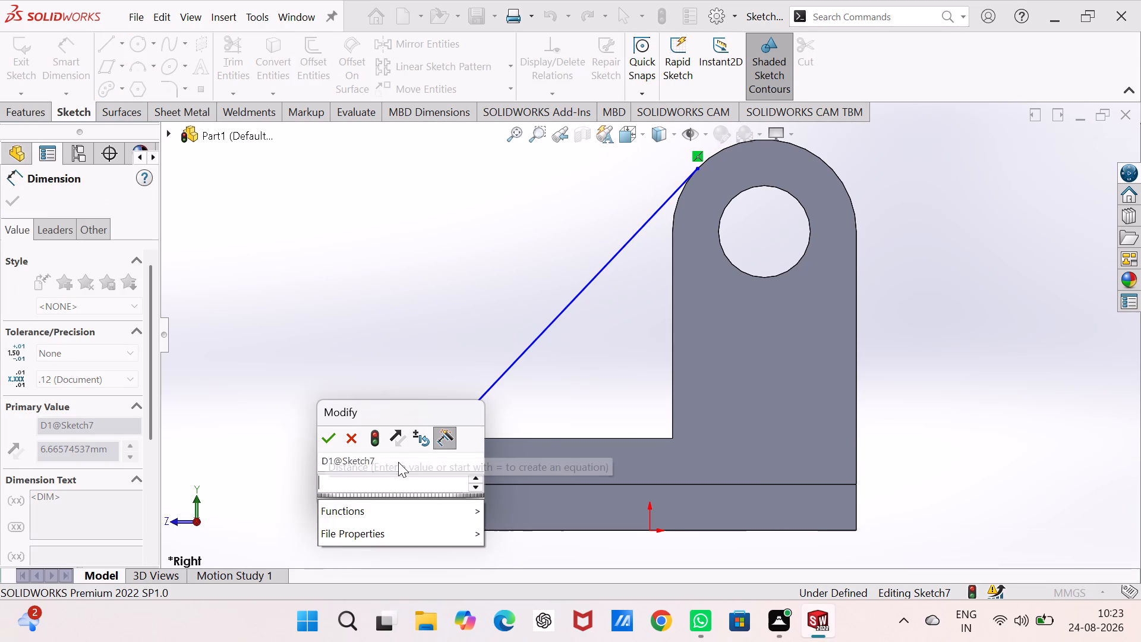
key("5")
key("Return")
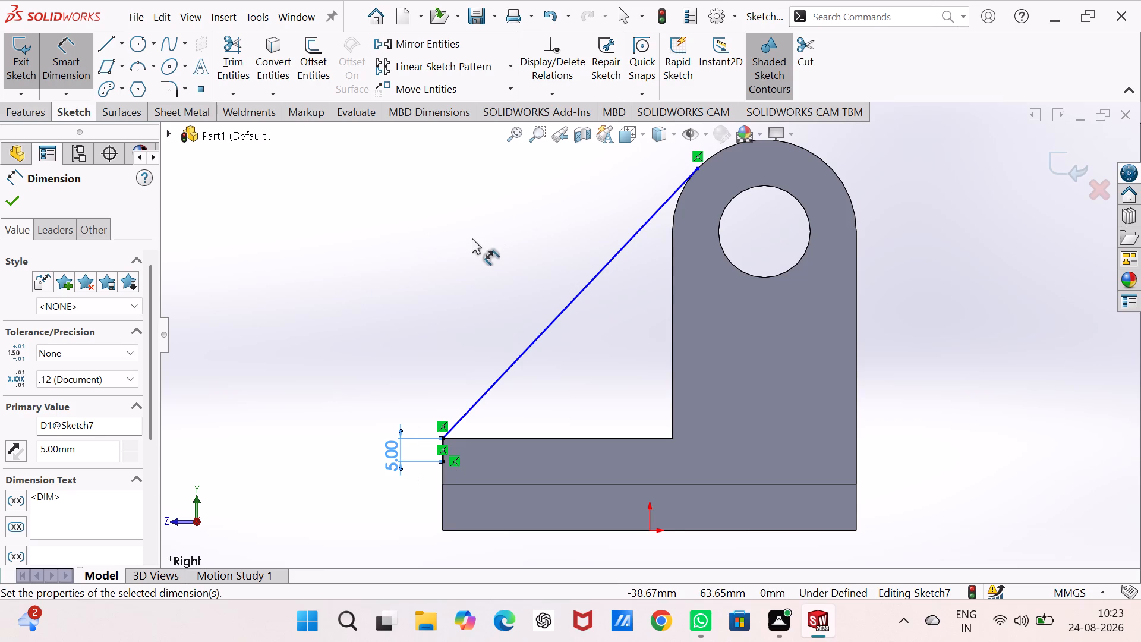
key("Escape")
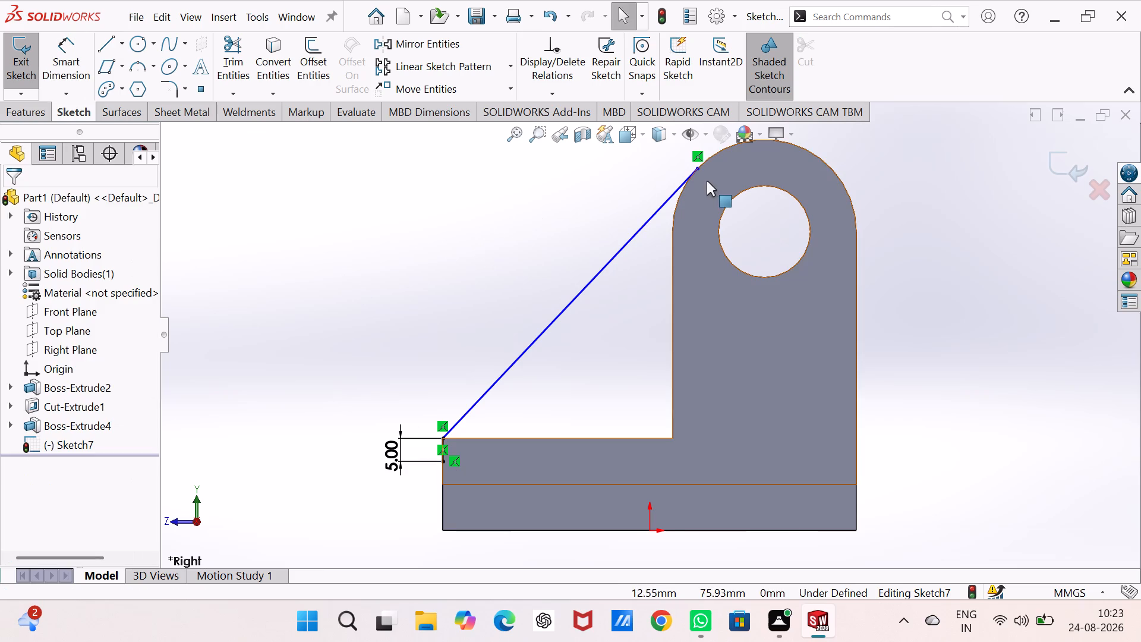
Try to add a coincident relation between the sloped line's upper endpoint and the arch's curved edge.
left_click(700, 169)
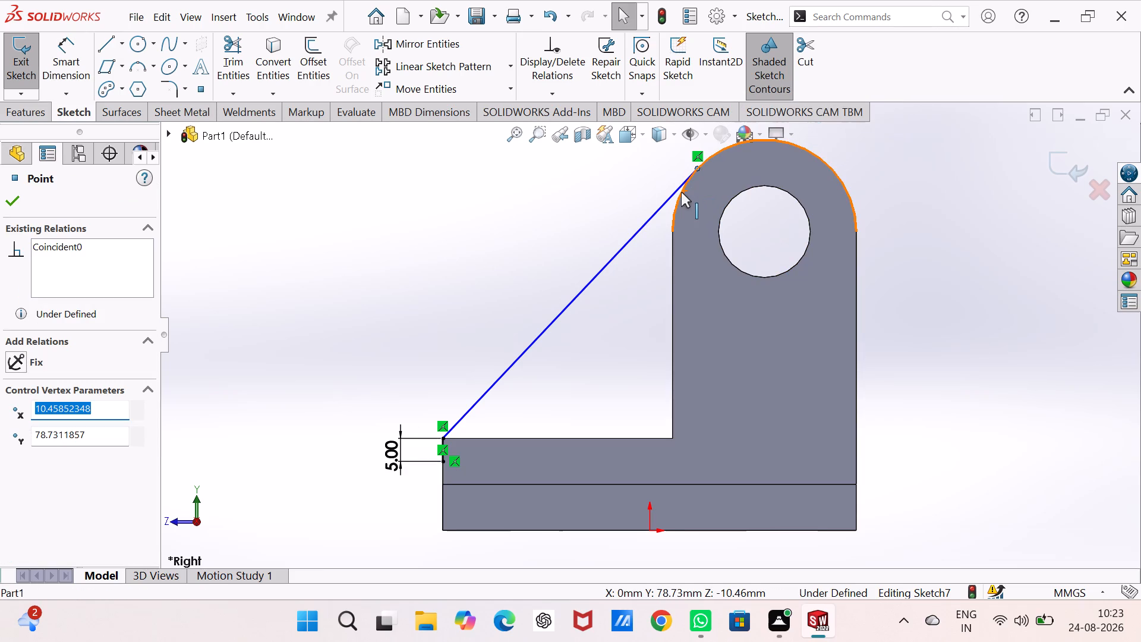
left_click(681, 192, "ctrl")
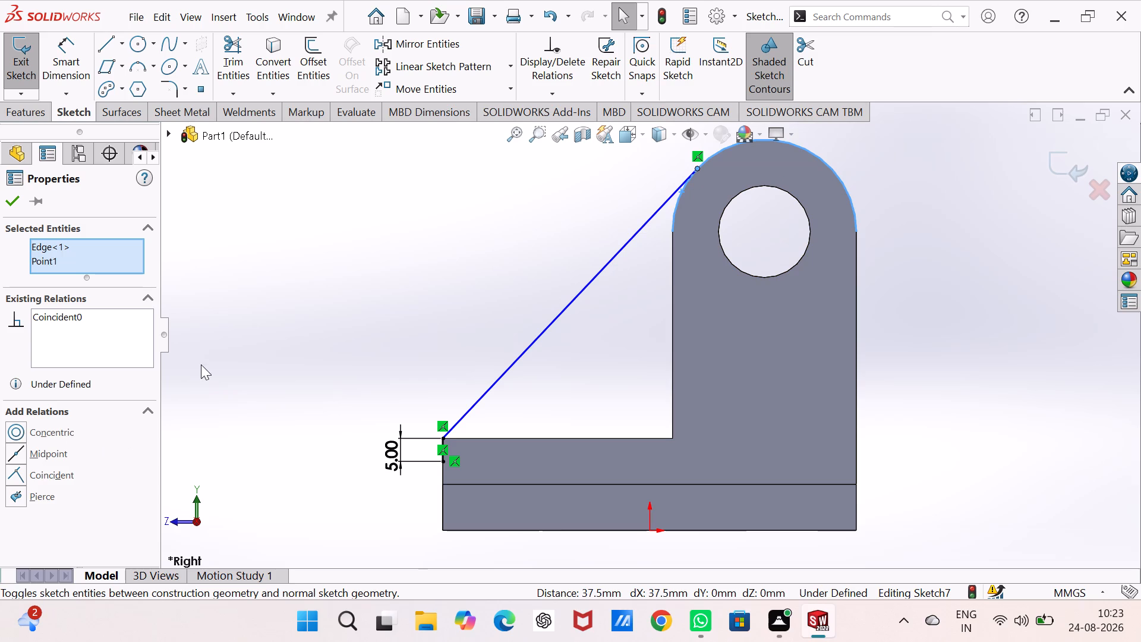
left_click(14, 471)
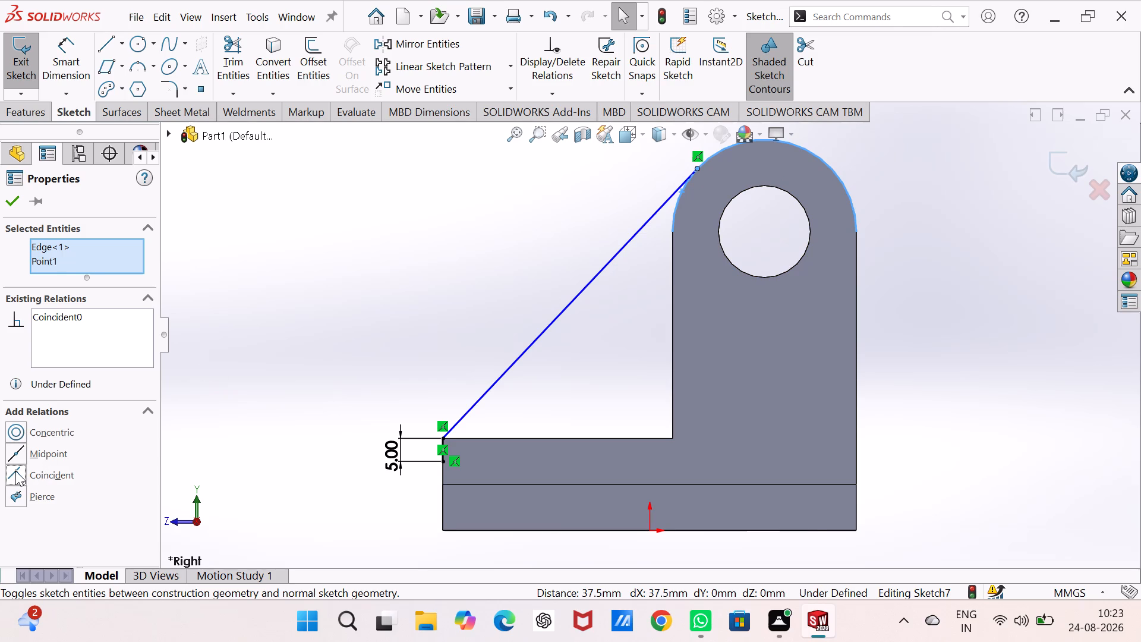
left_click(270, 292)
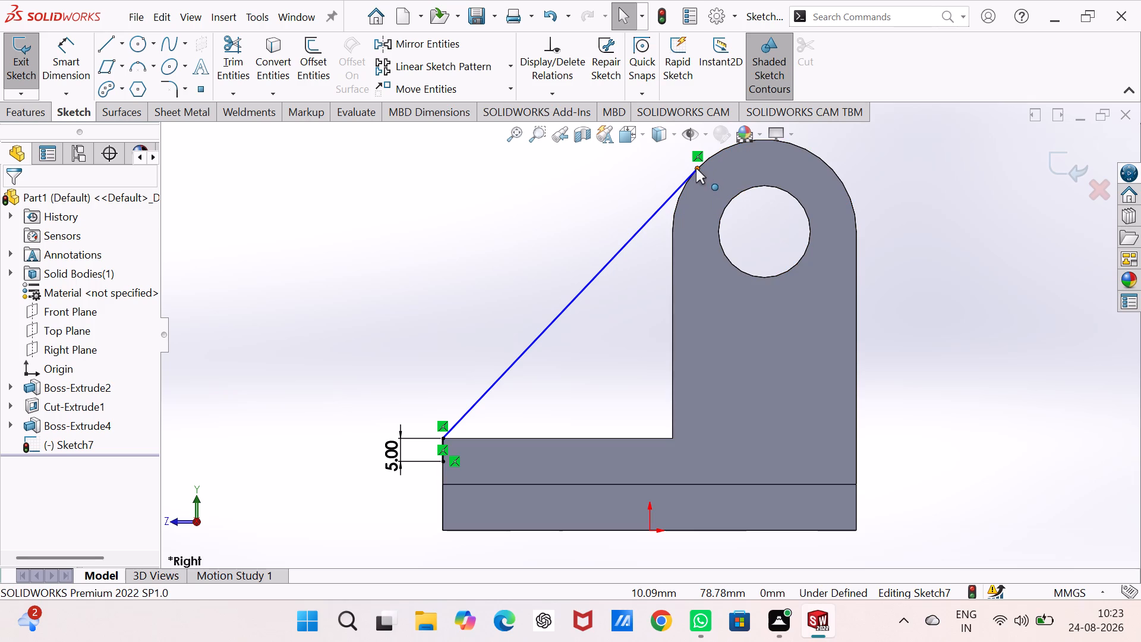
Make the sloped line tangent to the arch's curved edge and exit the sketch.
left_click(679, 193)
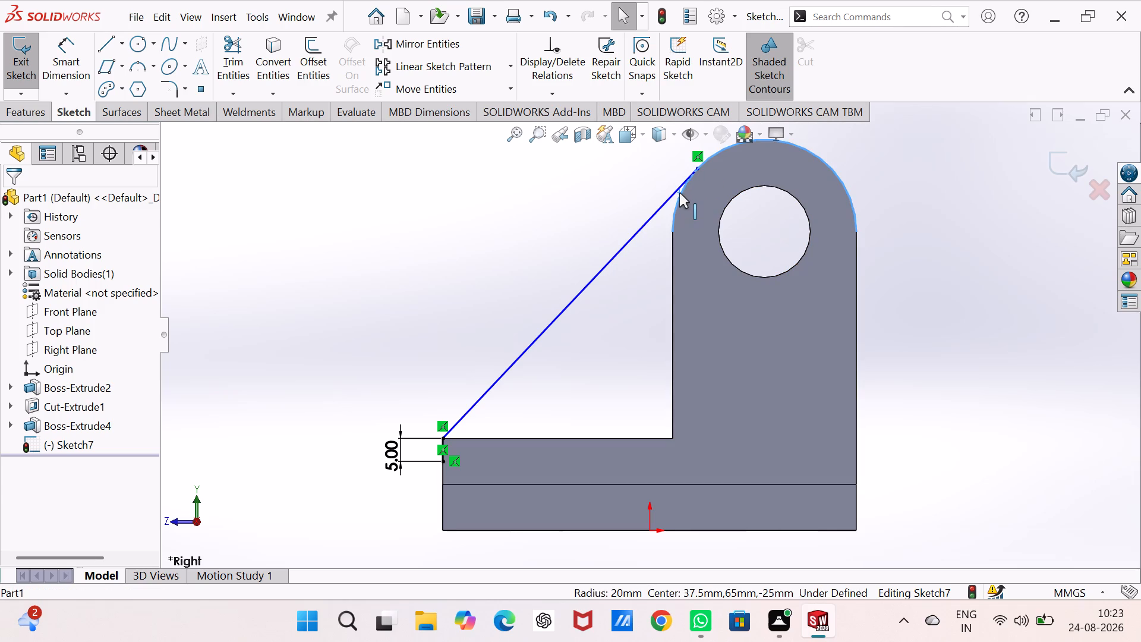
left_click(673, 193, "ctrl")
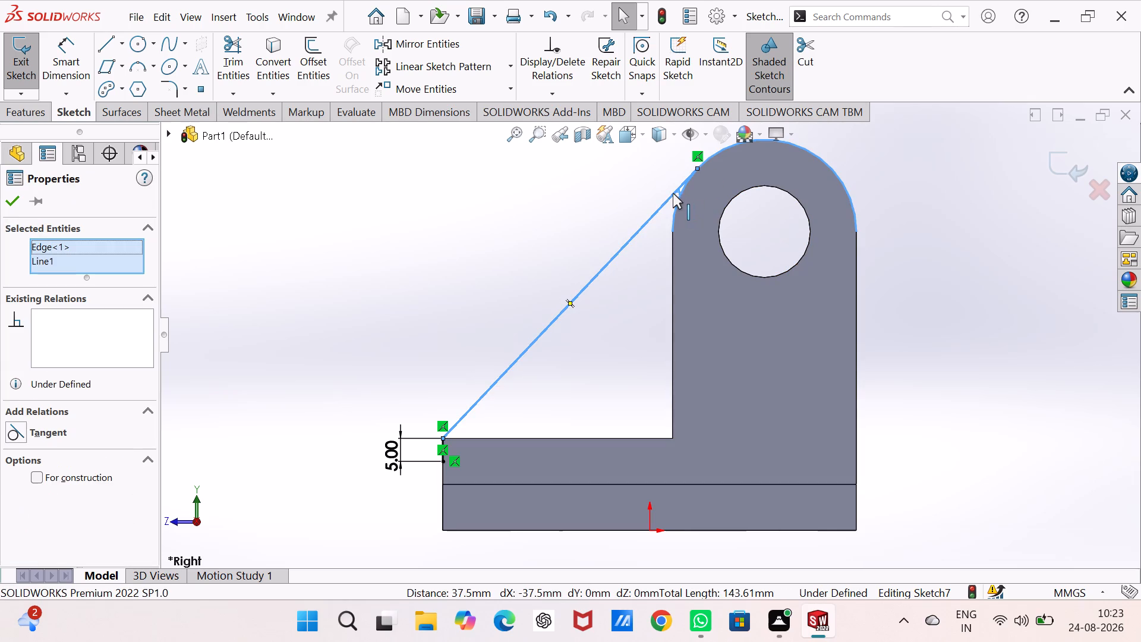
left_click(53, 433)
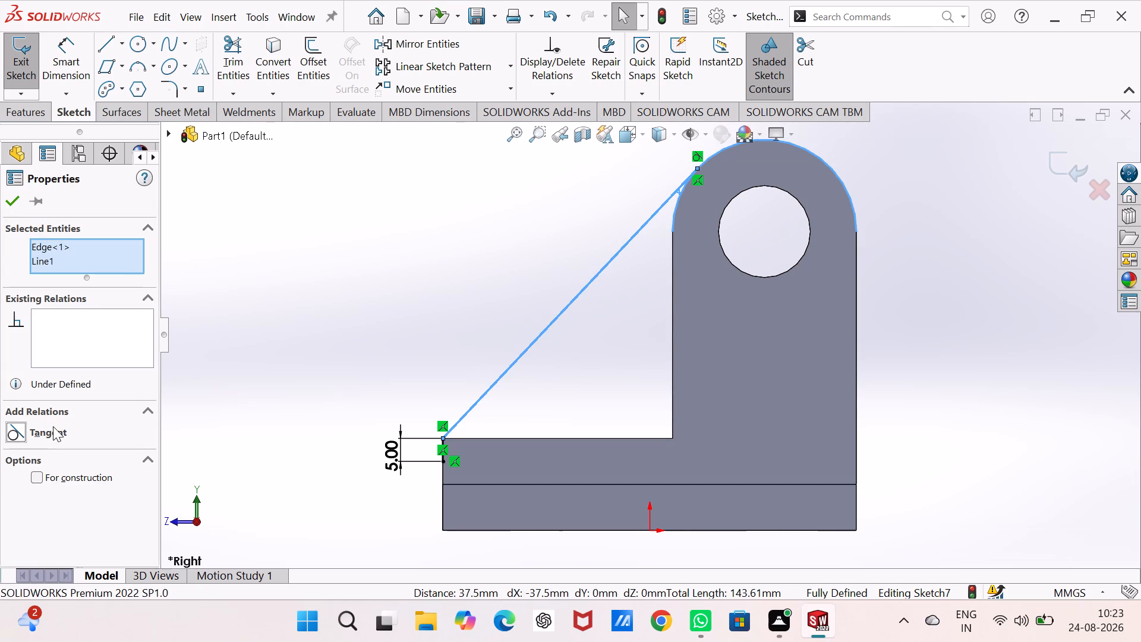
left_click(326, 298)
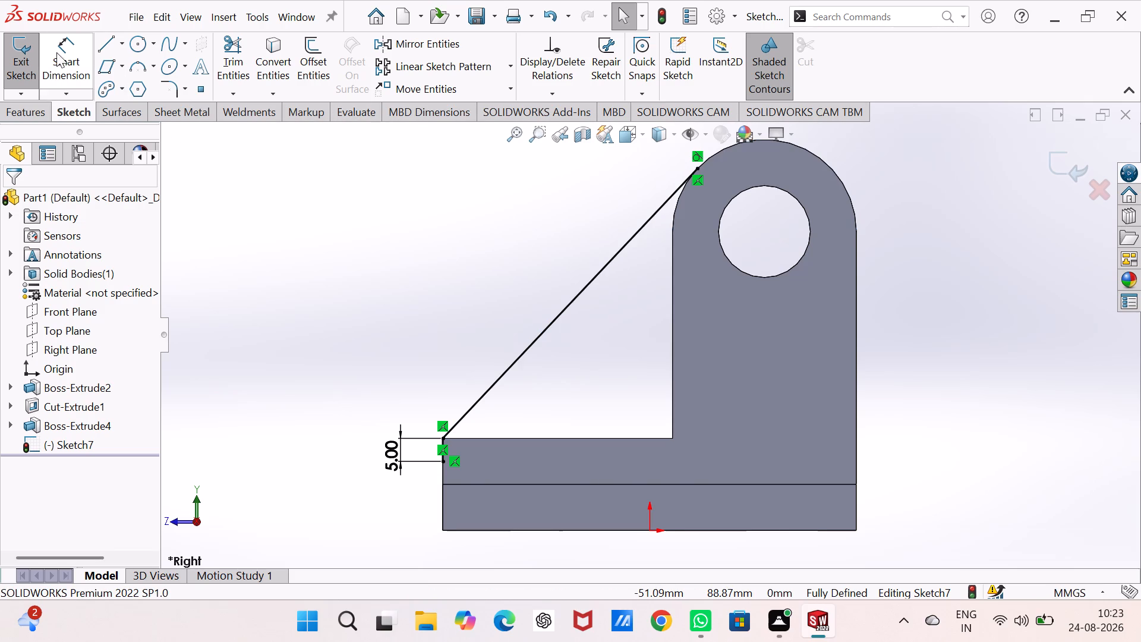
left_click(26, 53)
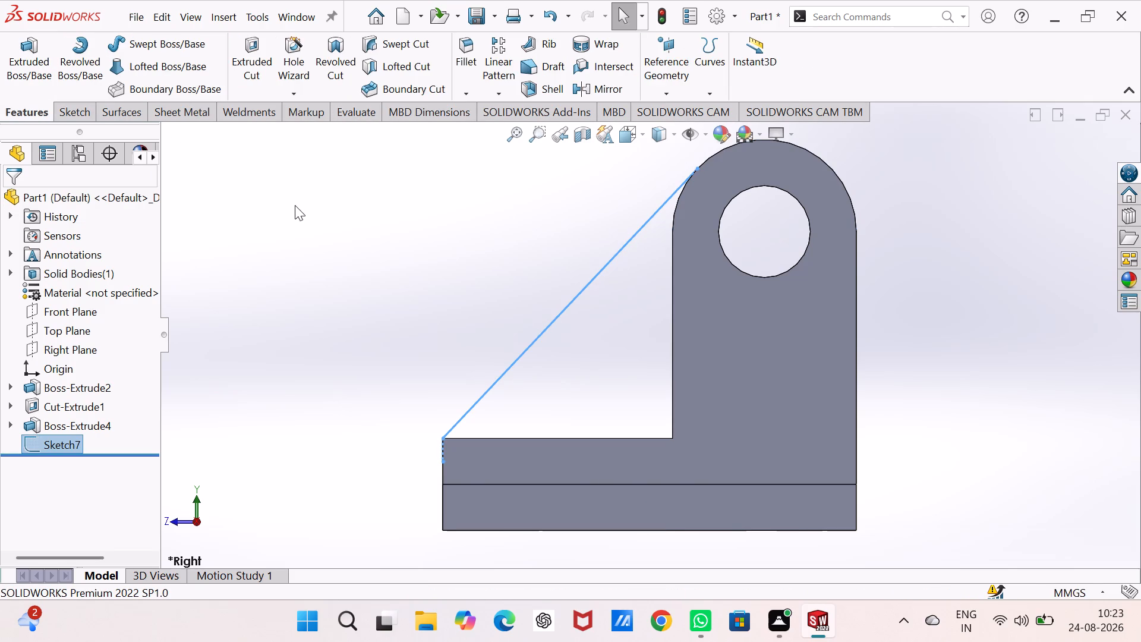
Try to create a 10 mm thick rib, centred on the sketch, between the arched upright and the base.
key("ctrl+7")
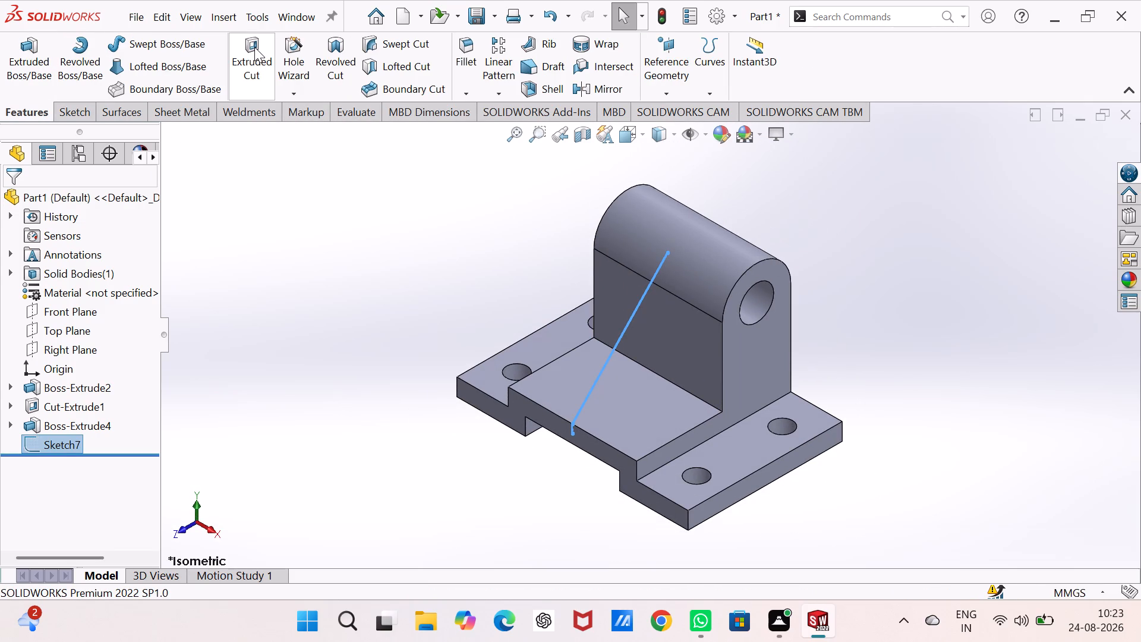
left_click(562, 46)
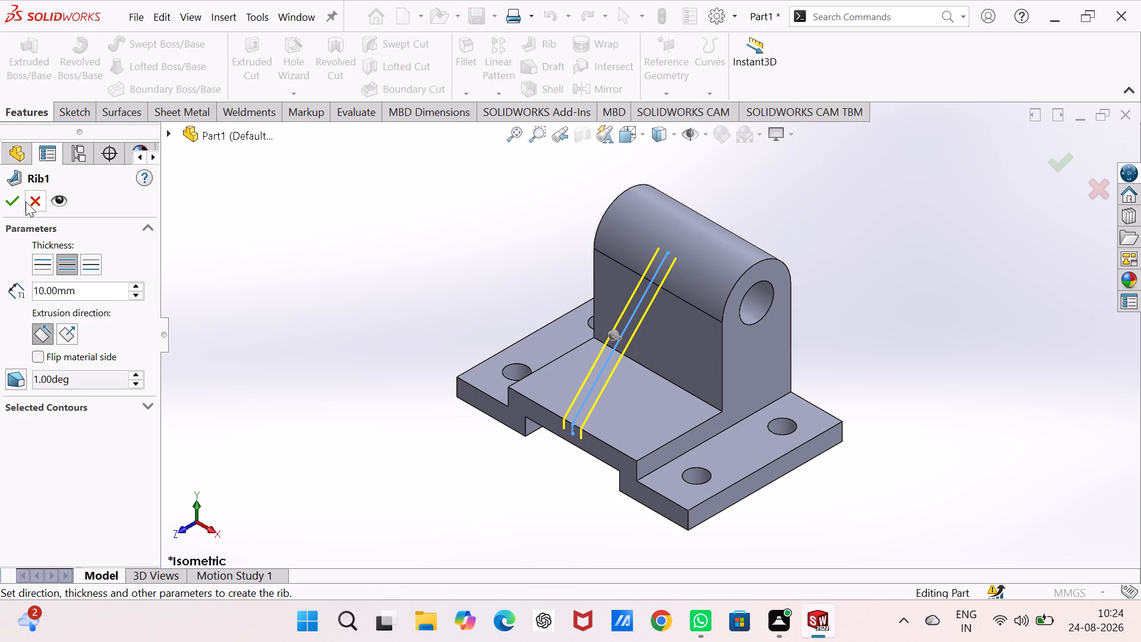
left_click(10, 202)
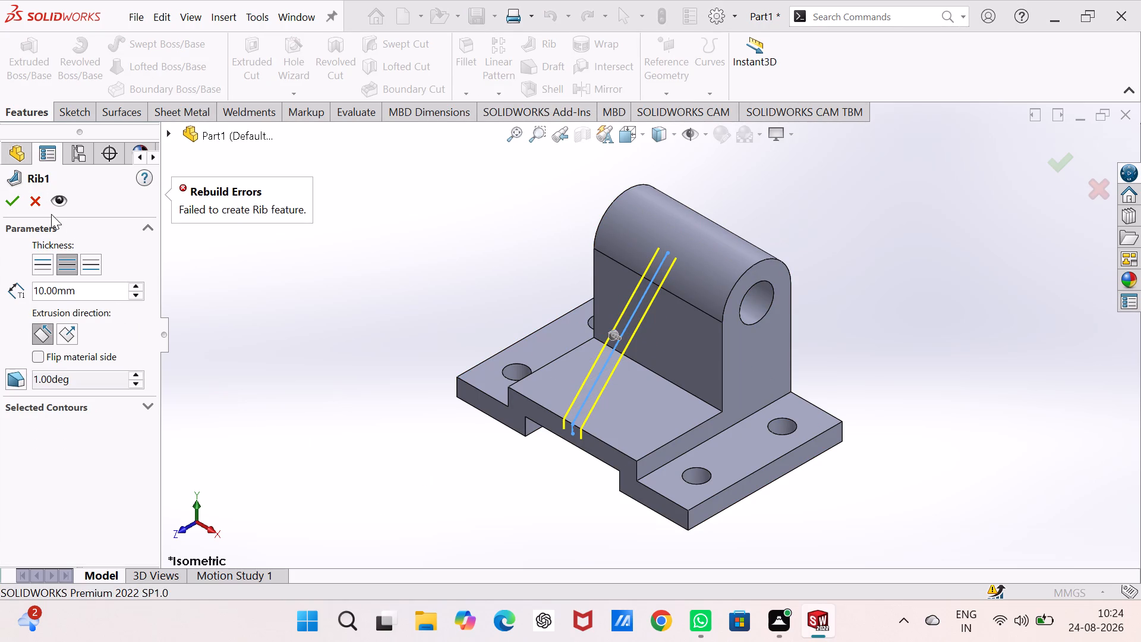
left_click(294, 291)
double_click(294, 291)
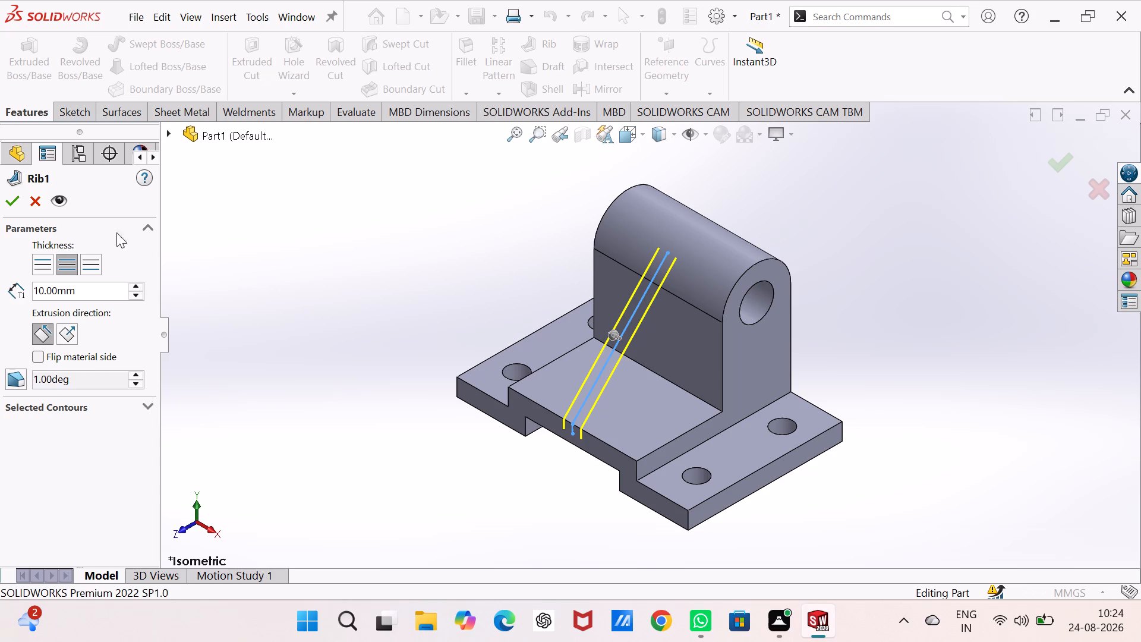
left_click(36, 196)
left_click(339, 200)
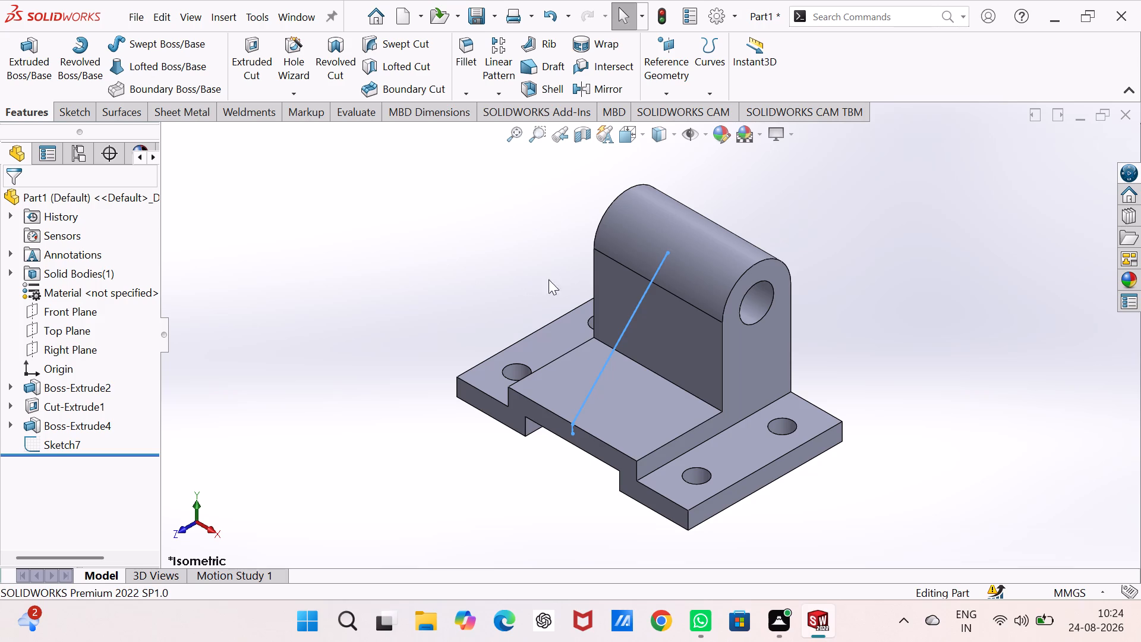
Reopen the rib sketch, delete the short vertical line at the base's front edge along with its dimension, and exit the sketch.
double_click(614, 350)
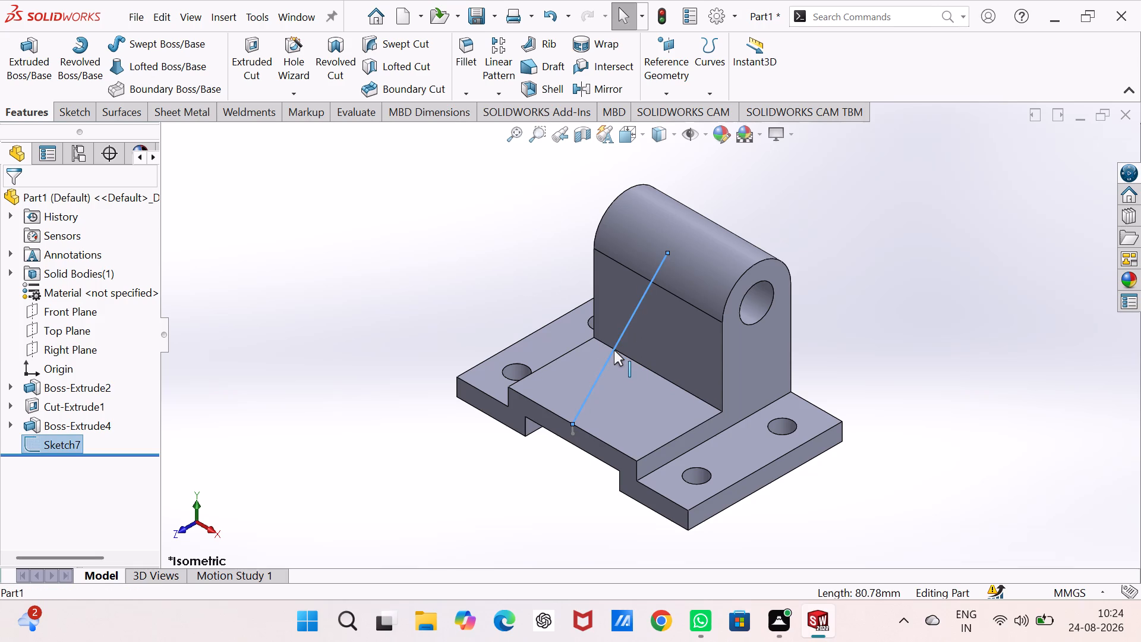
left_click(614, 350)
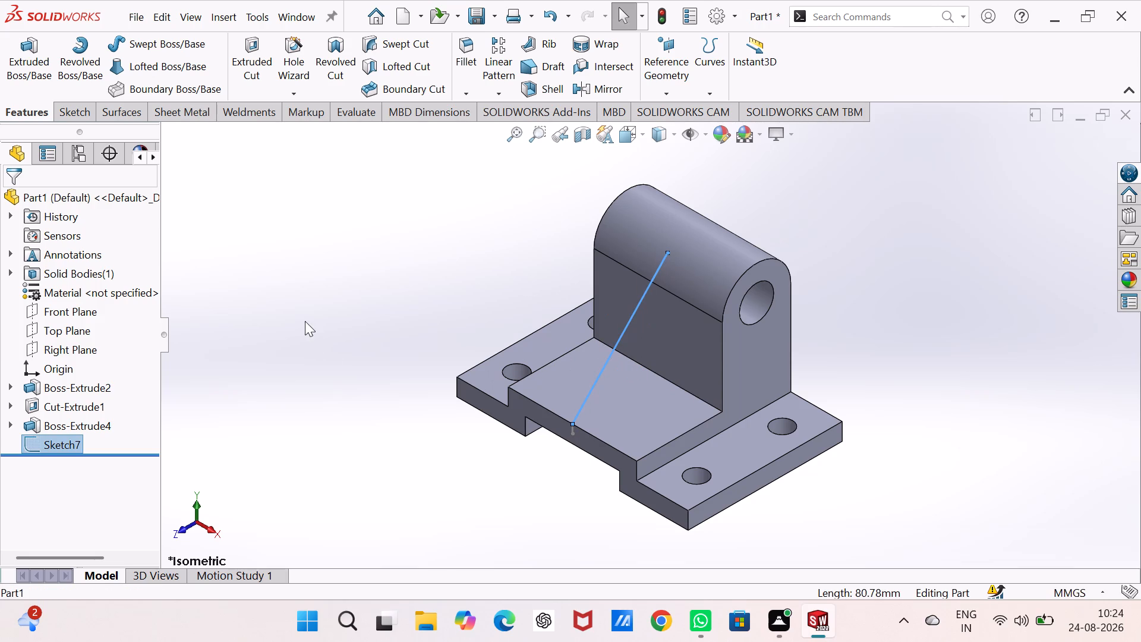
left_click(614, 345)
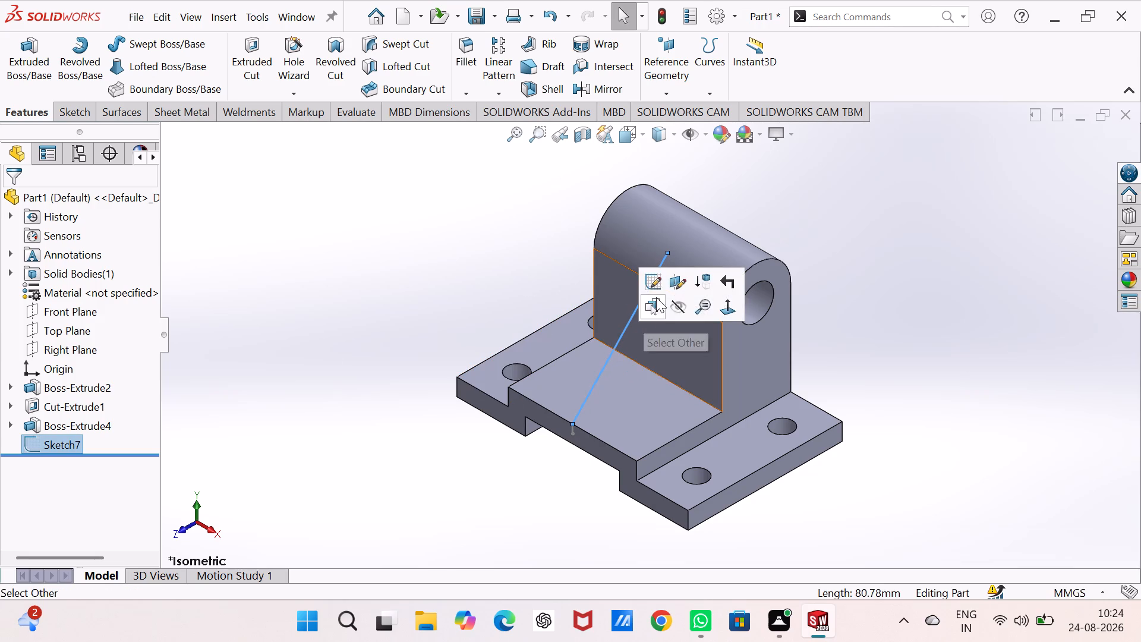
left_click(655, 281)
left_click(396, 272)
scroll(445, 452, "down", 1)
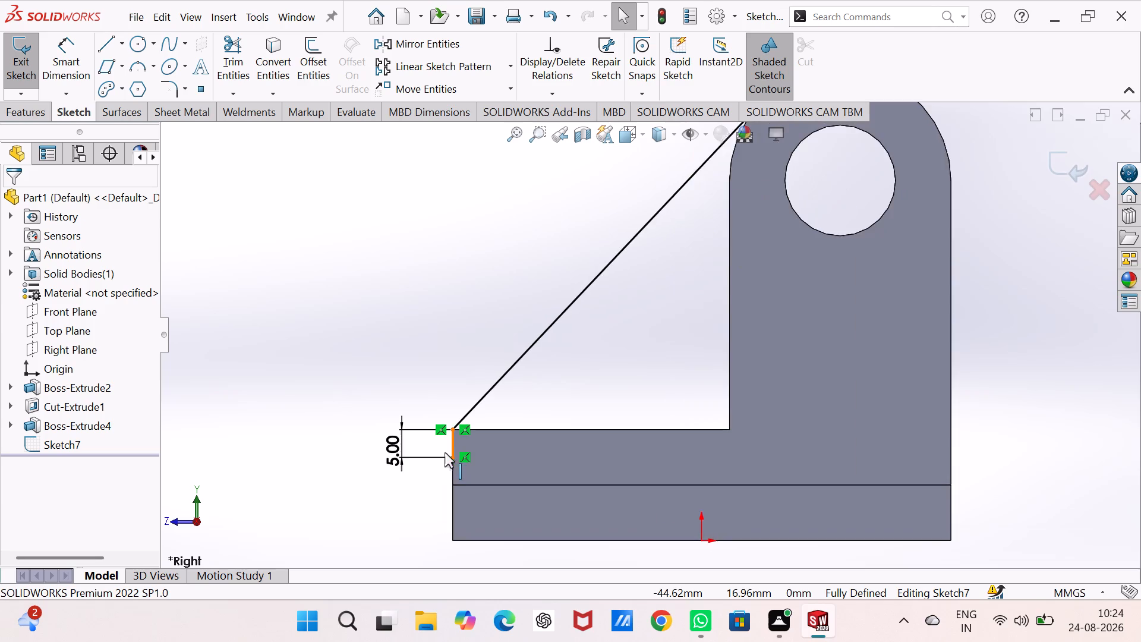
scroll(445, 452, "down", 3)
left_click(497, 419)
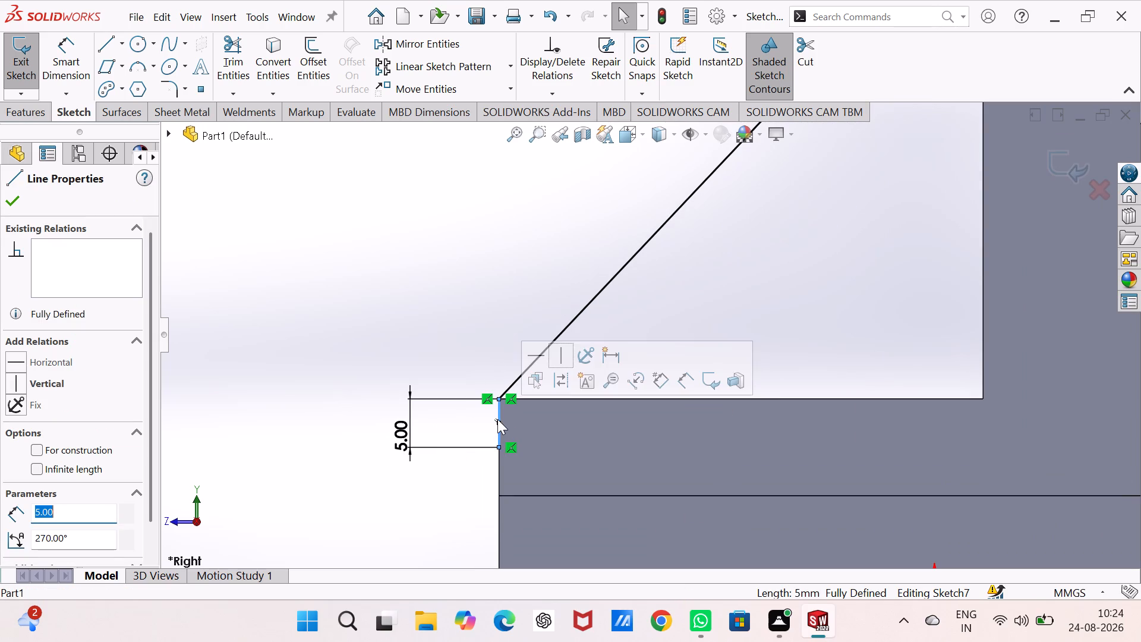
key("Delete")
left_click(489, 309)
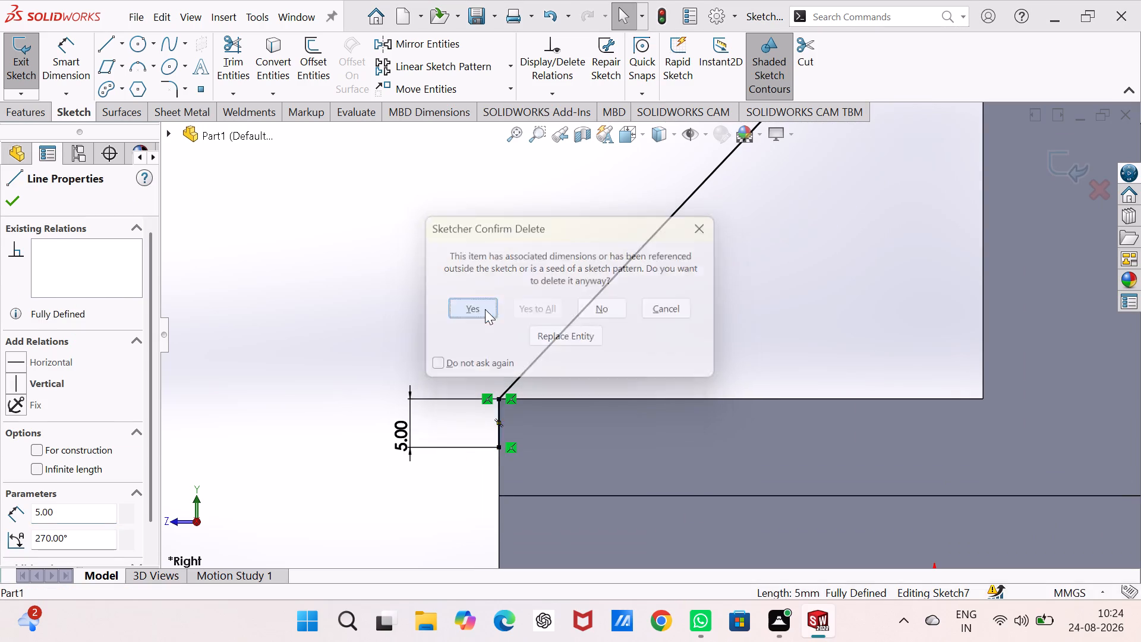
left_click(444, 315)
left_click(11, 62)
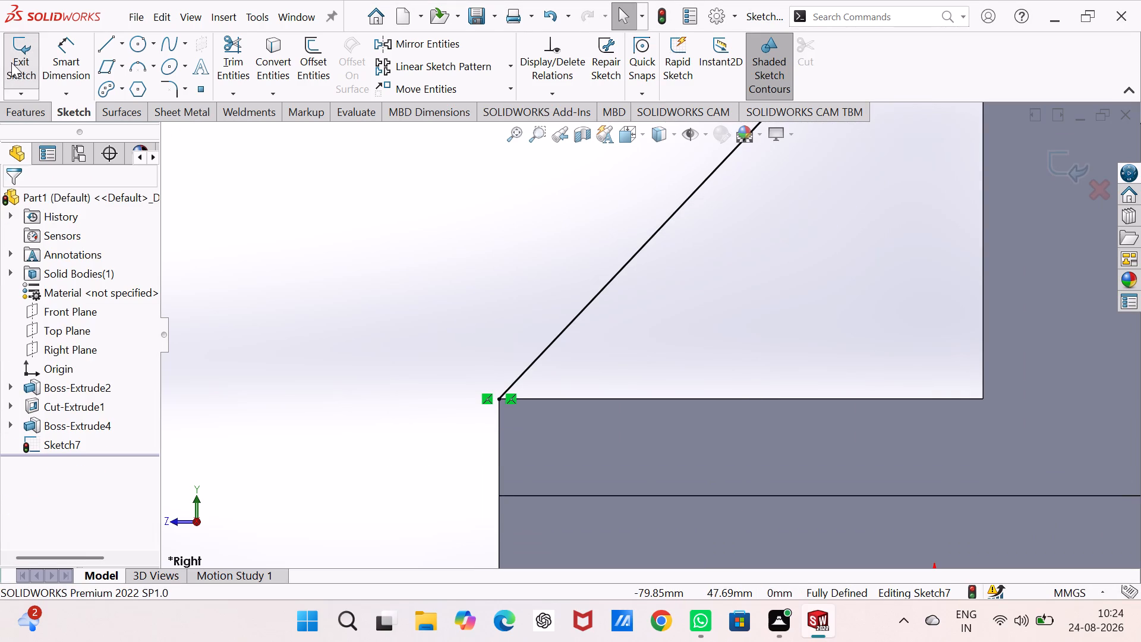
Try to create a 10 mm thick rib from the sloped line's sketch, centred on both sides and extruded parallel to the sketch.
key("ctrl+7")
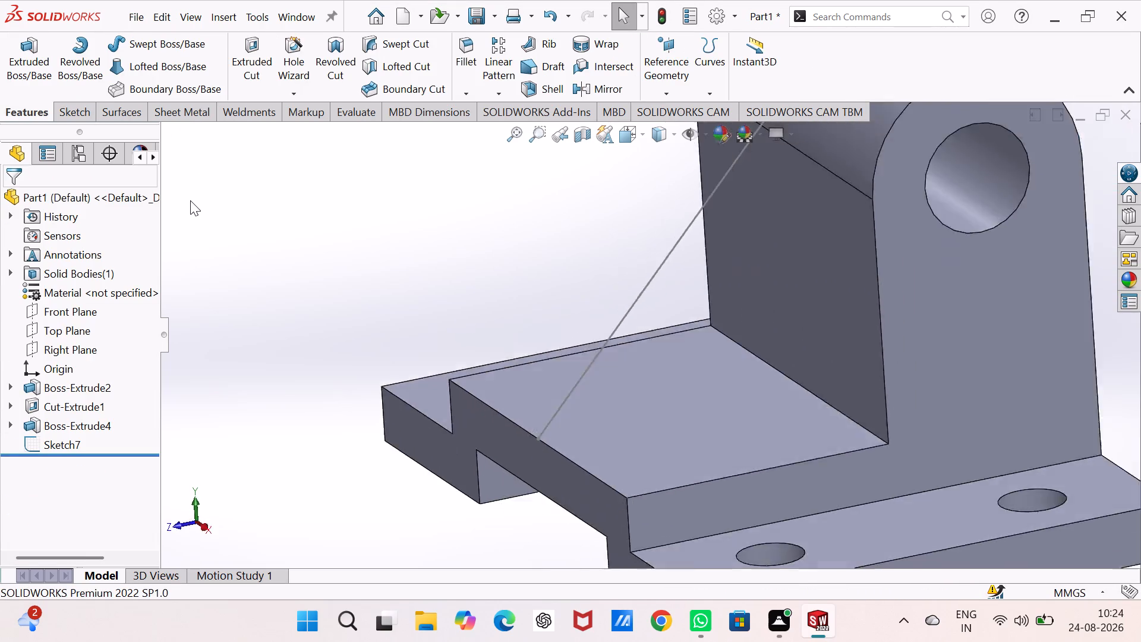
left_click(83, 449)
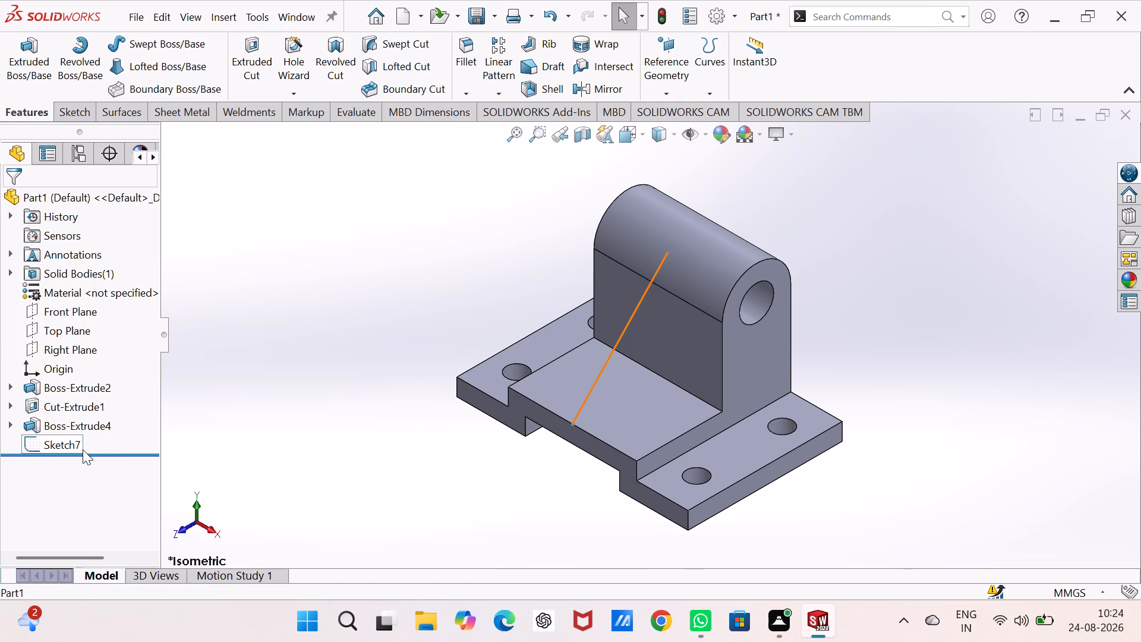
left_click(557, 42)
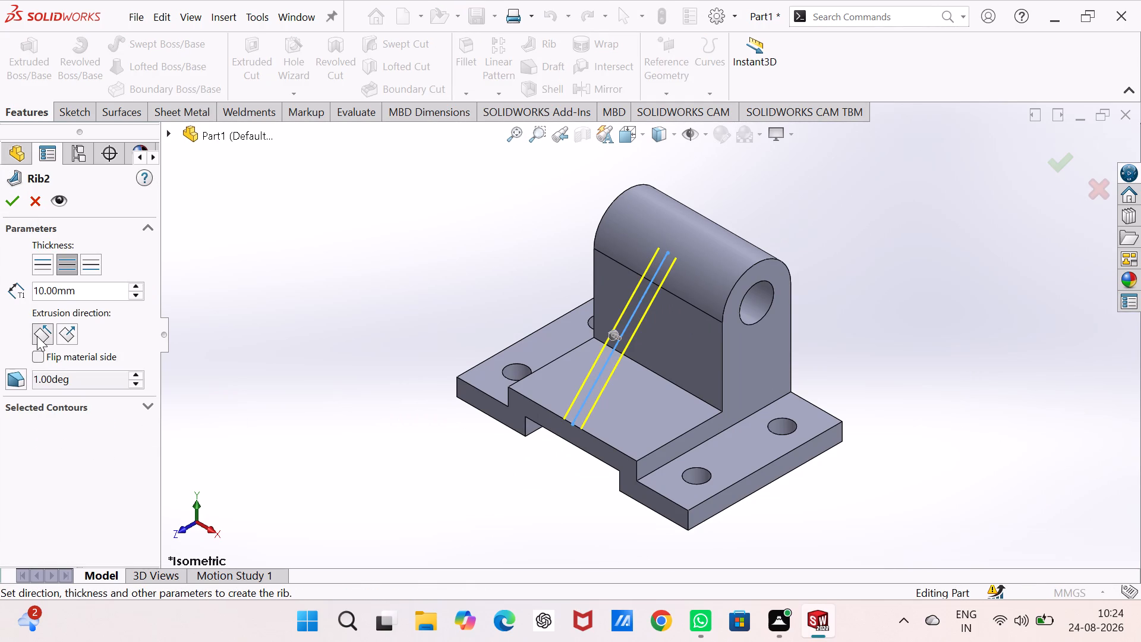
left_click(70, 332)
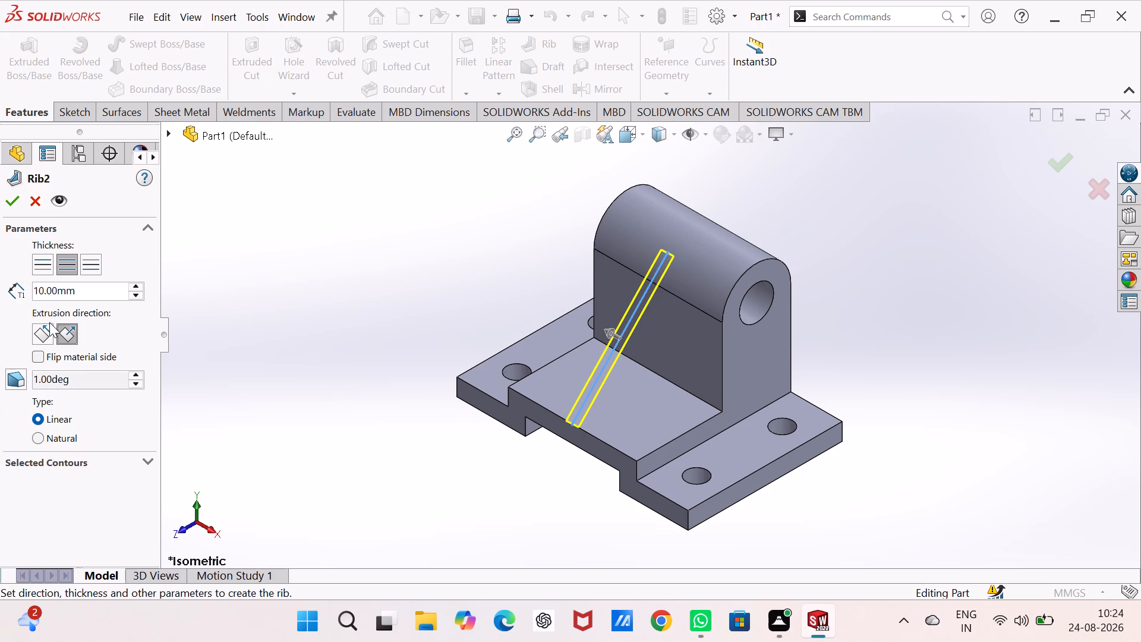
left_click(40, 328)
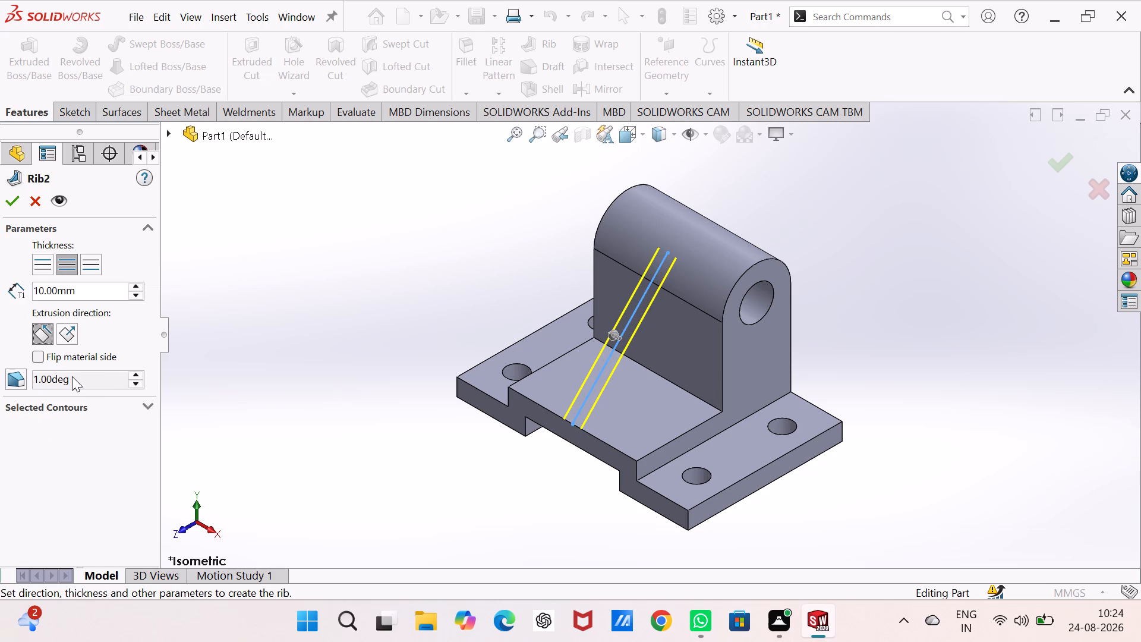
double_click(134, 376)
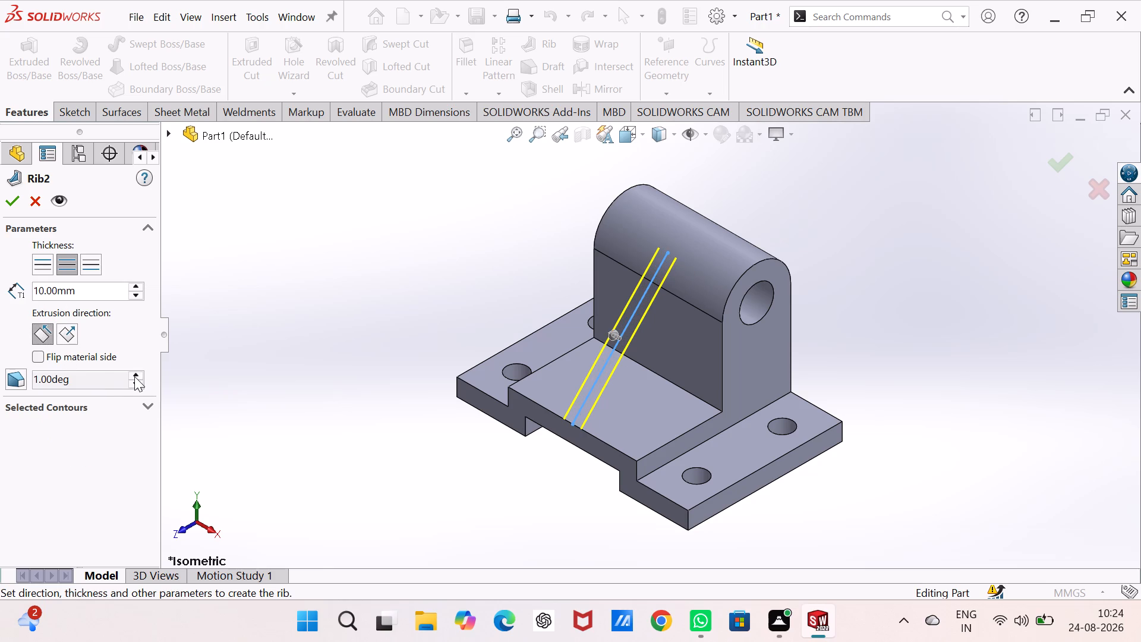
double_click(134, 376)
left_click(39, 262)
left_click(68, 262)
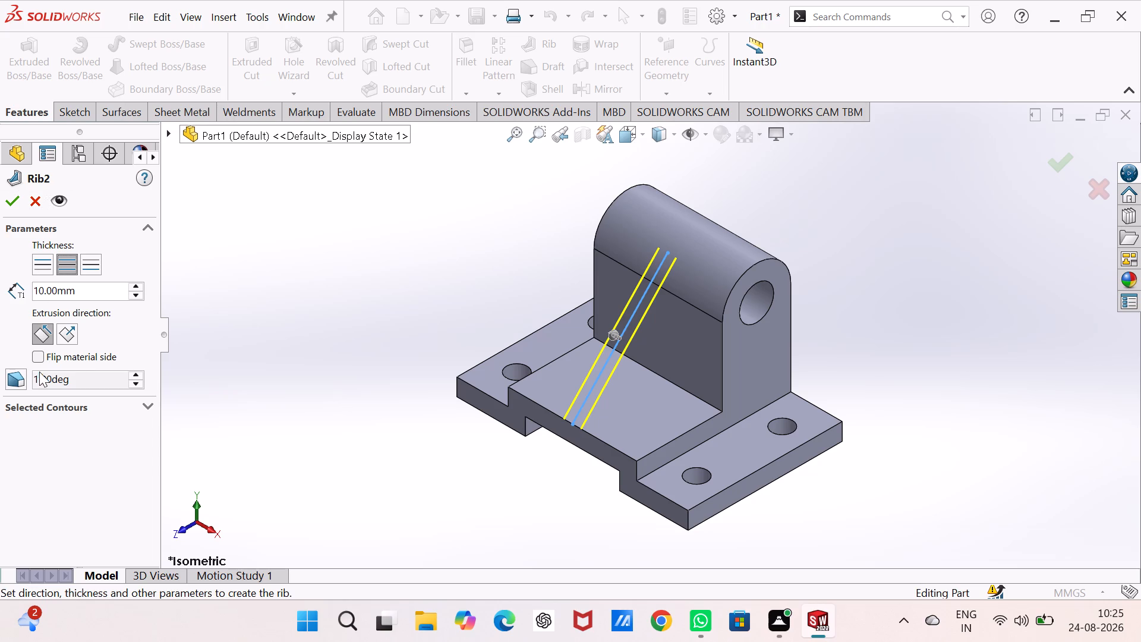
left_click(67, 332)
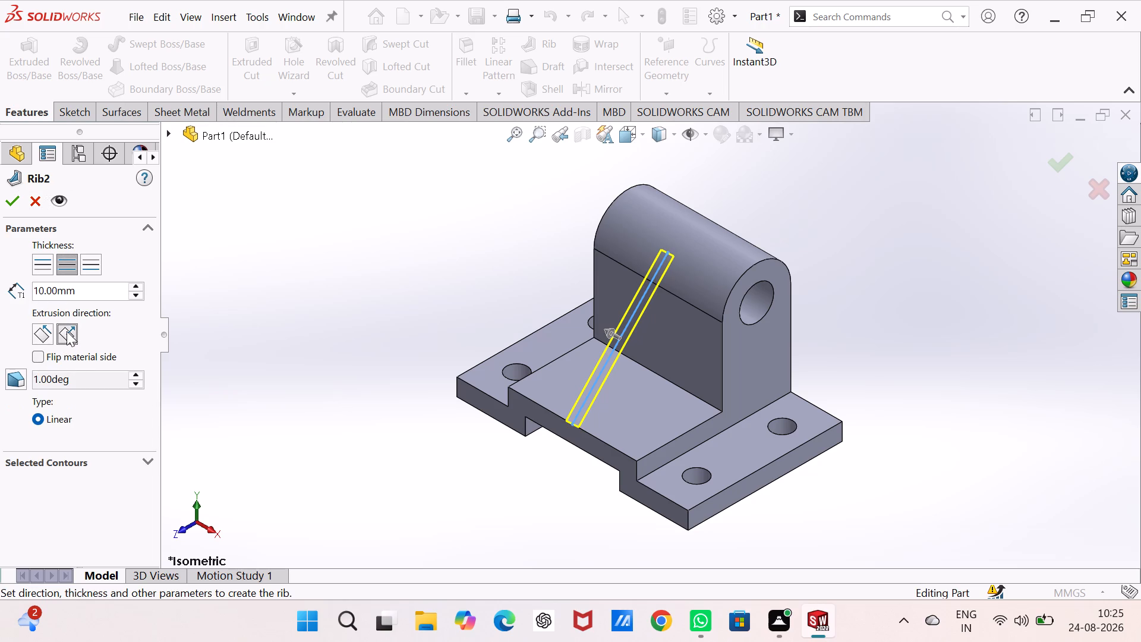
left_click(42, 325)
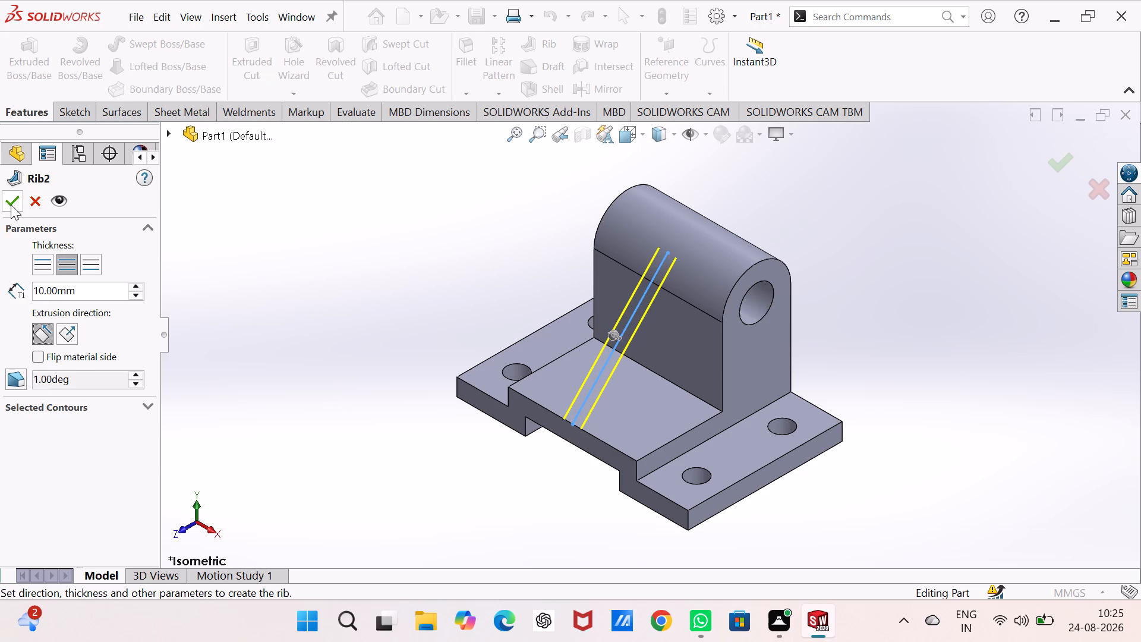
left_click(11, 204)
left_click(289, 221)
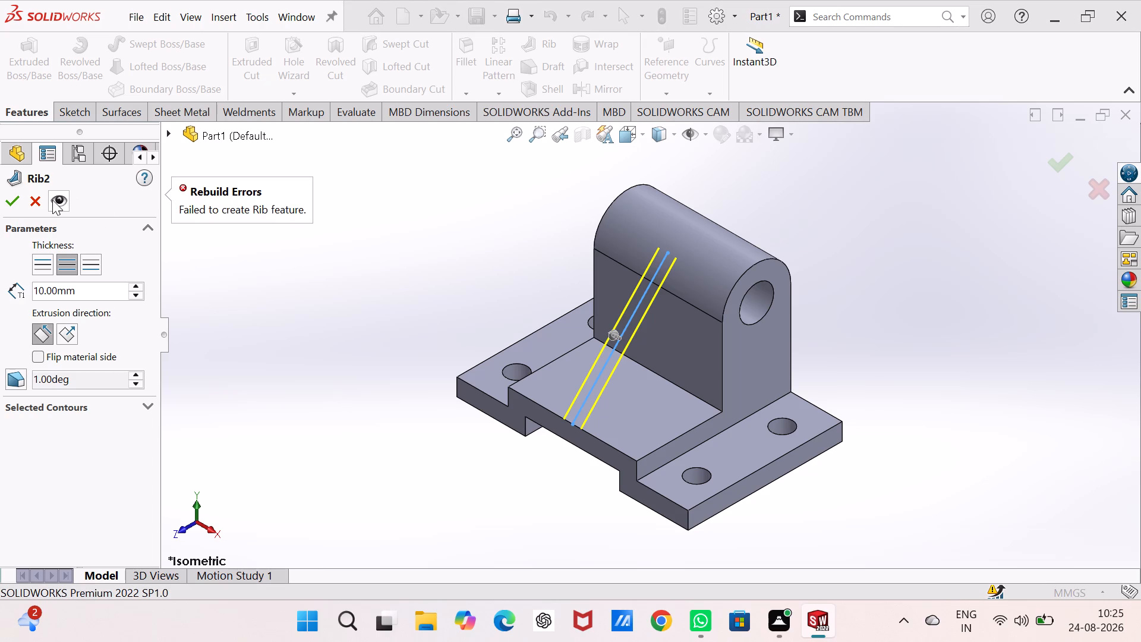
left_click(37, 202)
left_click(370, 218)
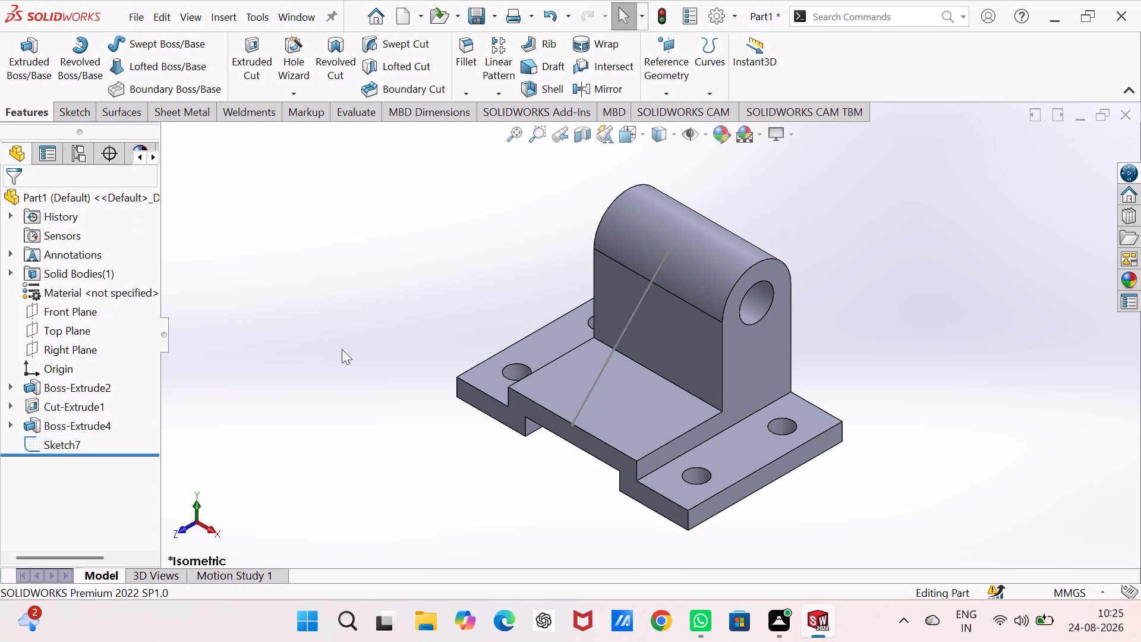
Create a 10 mm thick rib from the sloped line's sketch, centred and parallel to the sketch, with the material side flipped.
left_click(67, 445)
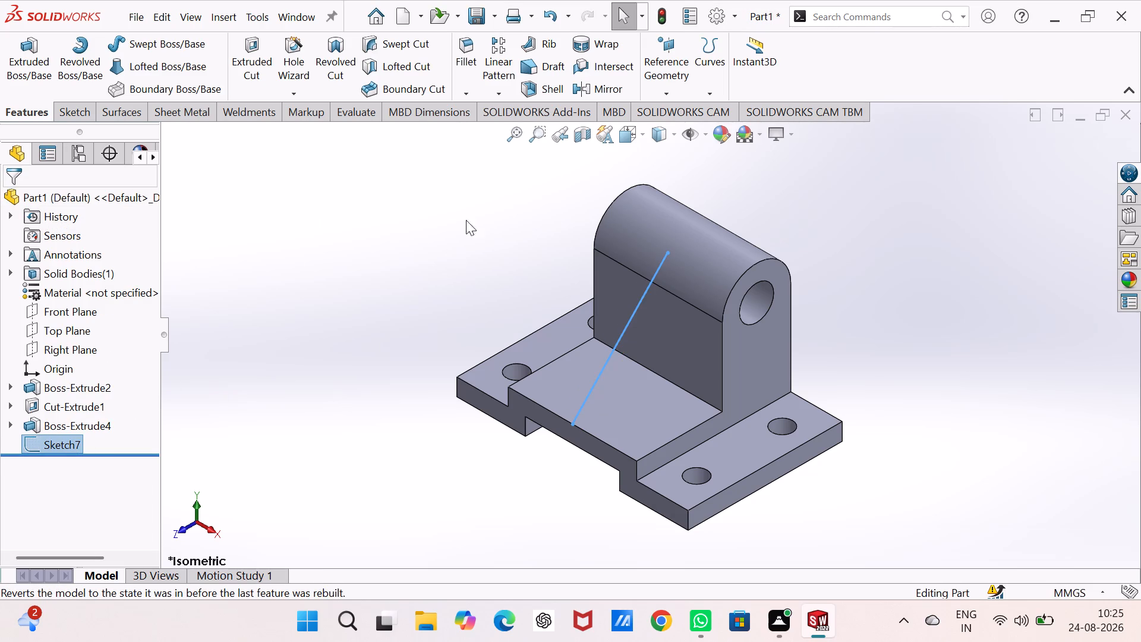
left_click(541, 49)
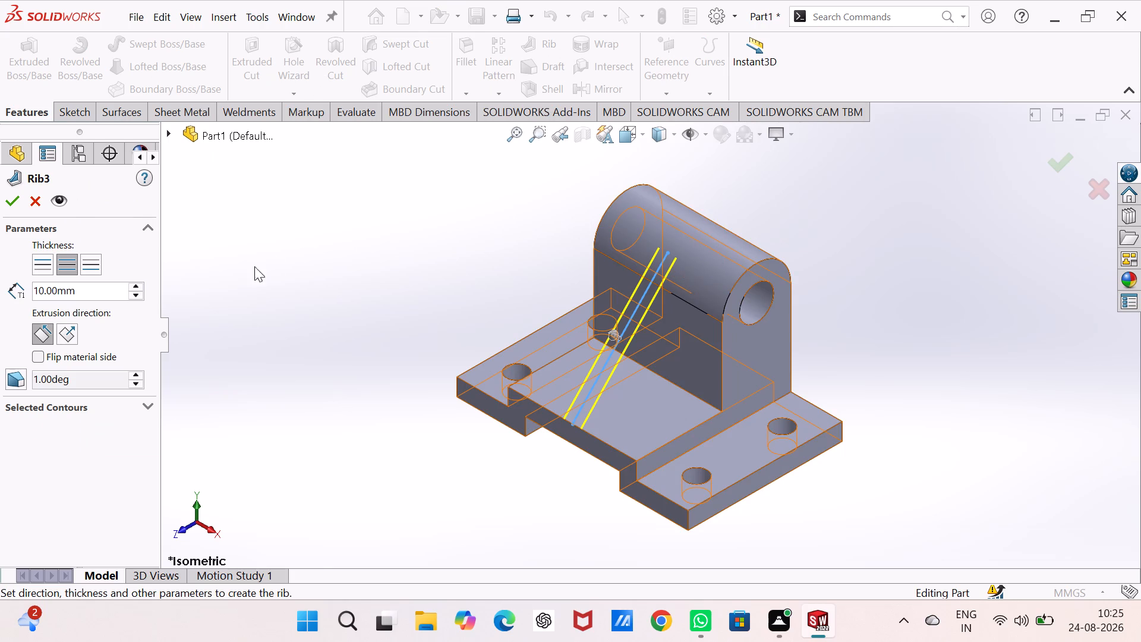
left_click(316, 247)
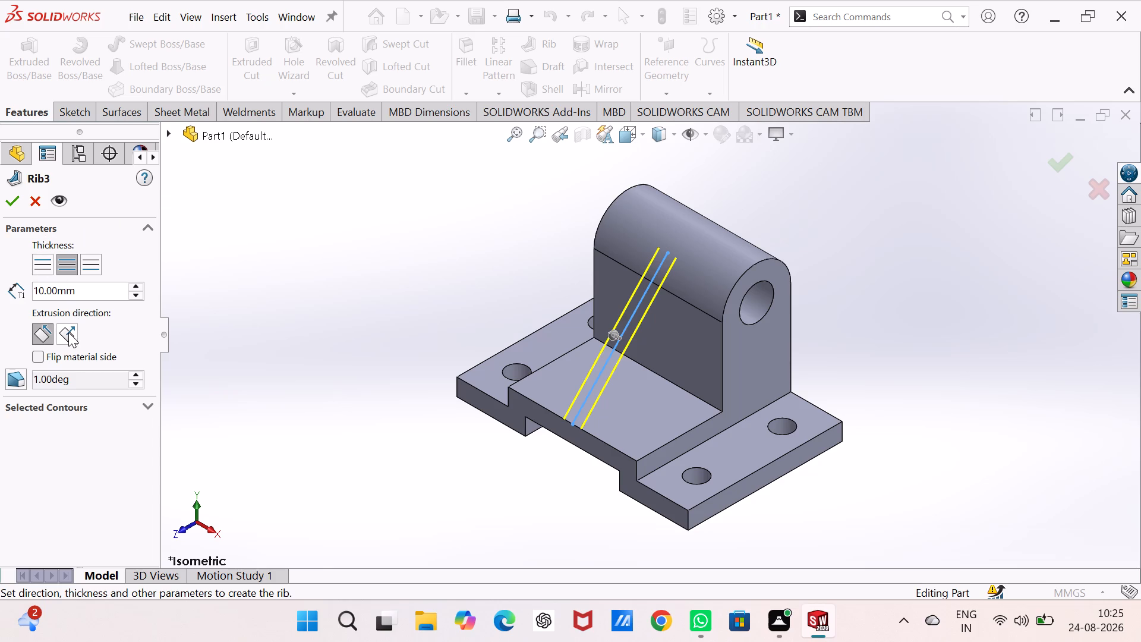
left_click(40, 355)
left_click(8, 204)
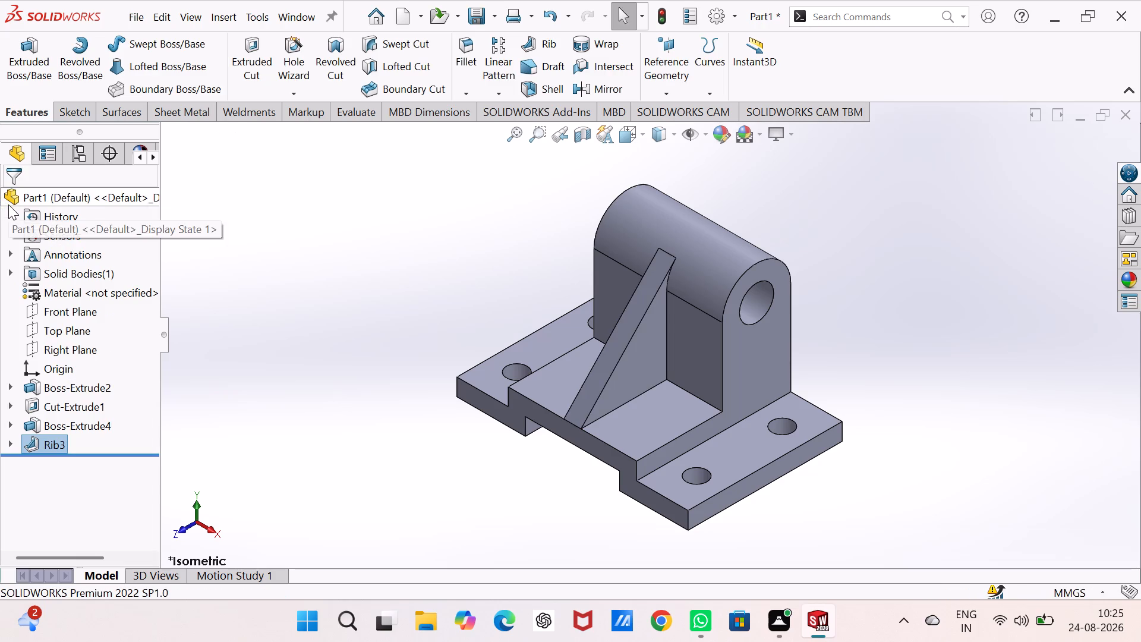
left_click(312, 262)
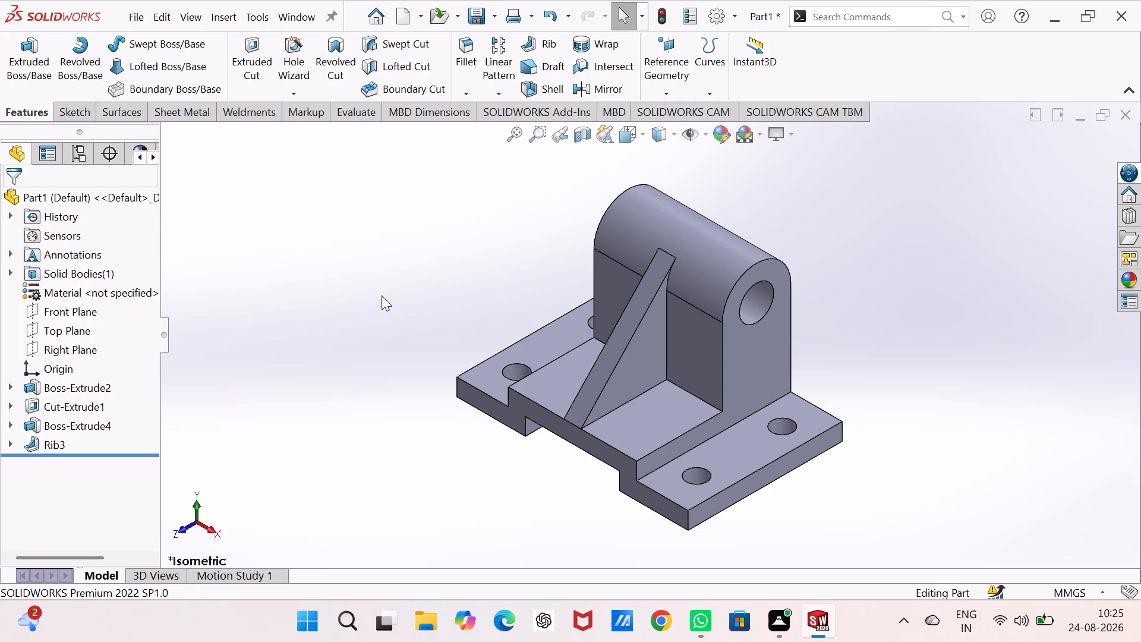
middle_click_drag(379, 291, 396, 269)
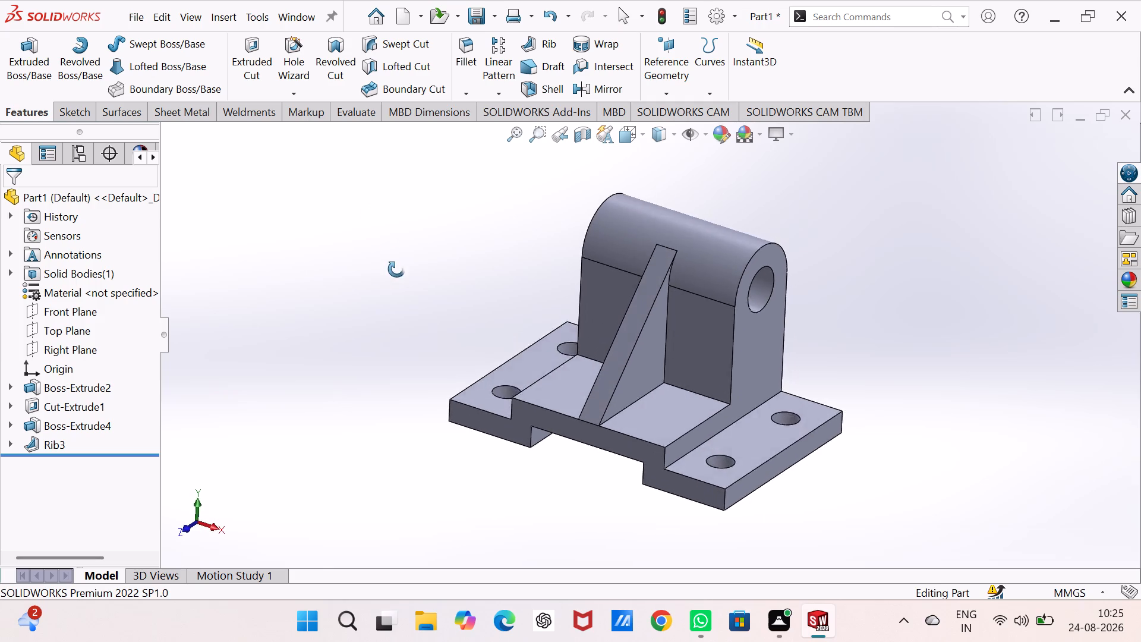
middle_click_drag(396, 269, 387, 292)
left_click(324, 298)
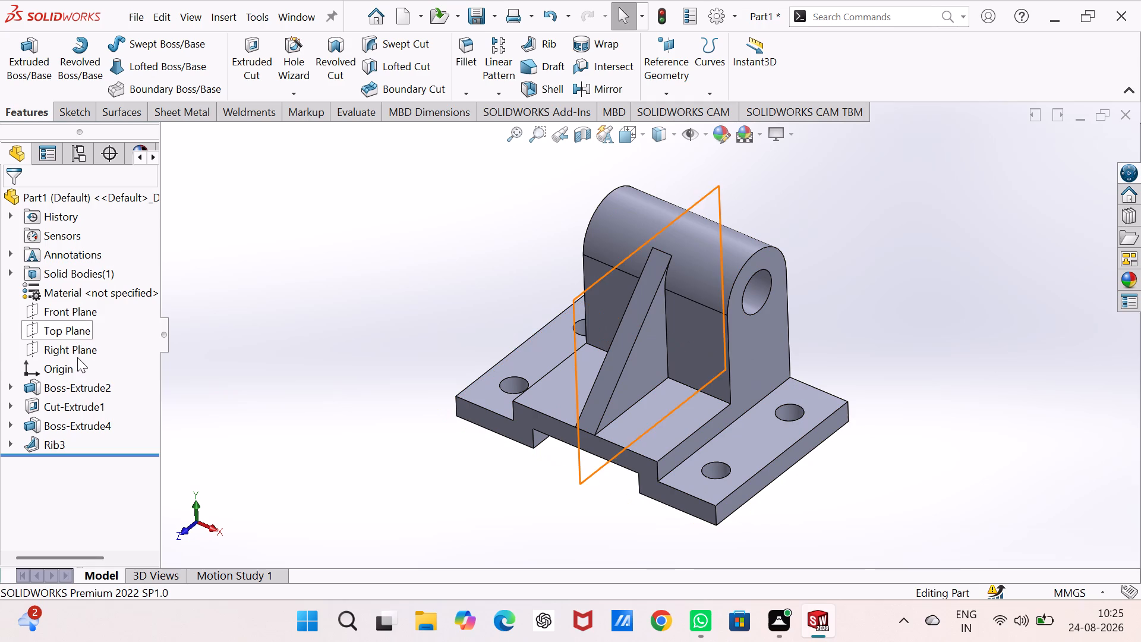
Sketch on the Front Plane a sloped line from the raised base's left upper corner to the left step's outer top corner.
left_click(68, 310)
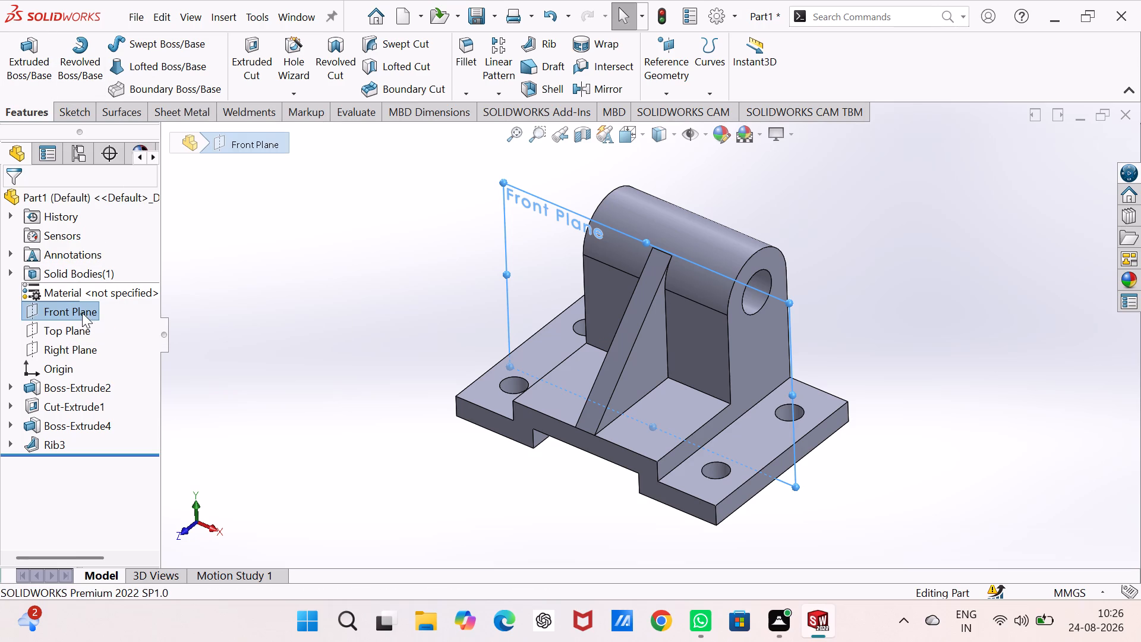
right_click(82, 312)
left_click(97, 291)
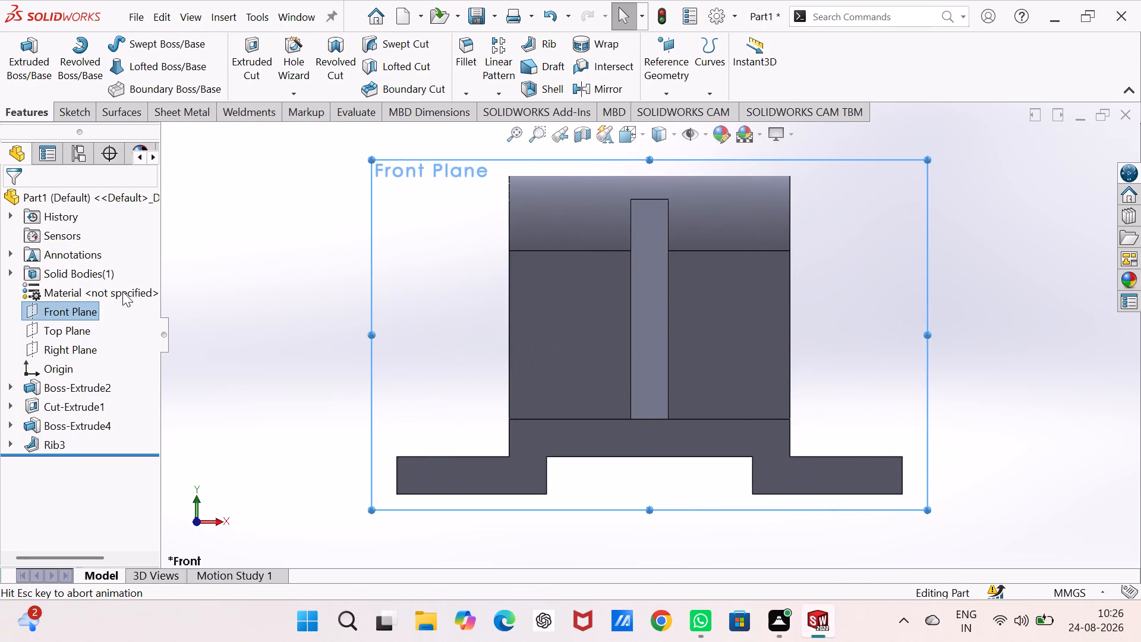
left_click(222, 282)
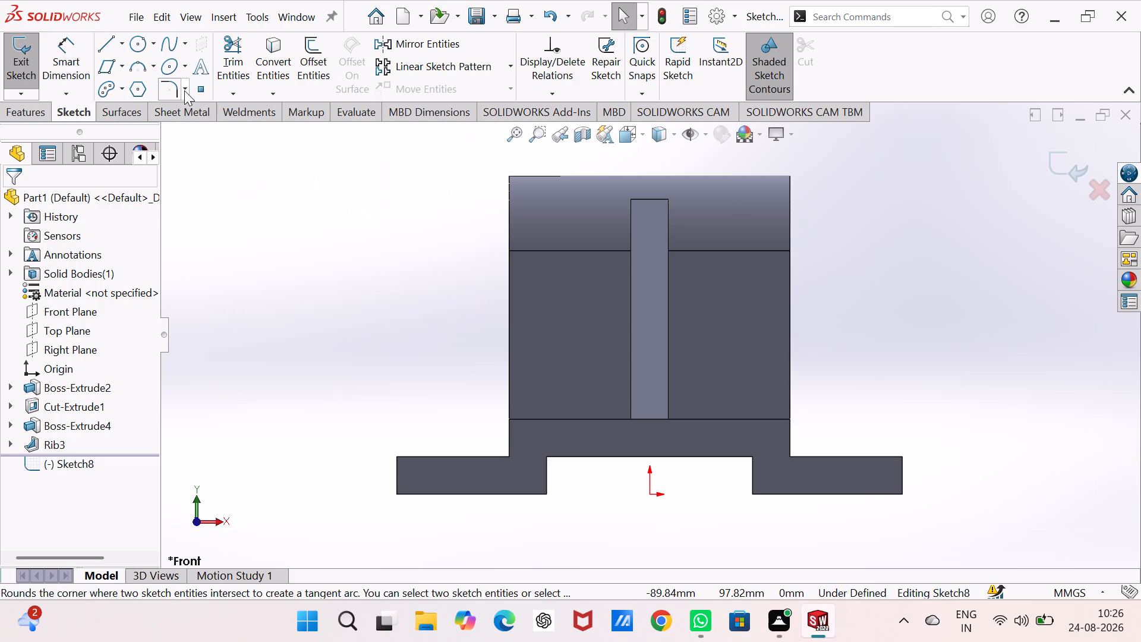
left_click(109, 42)
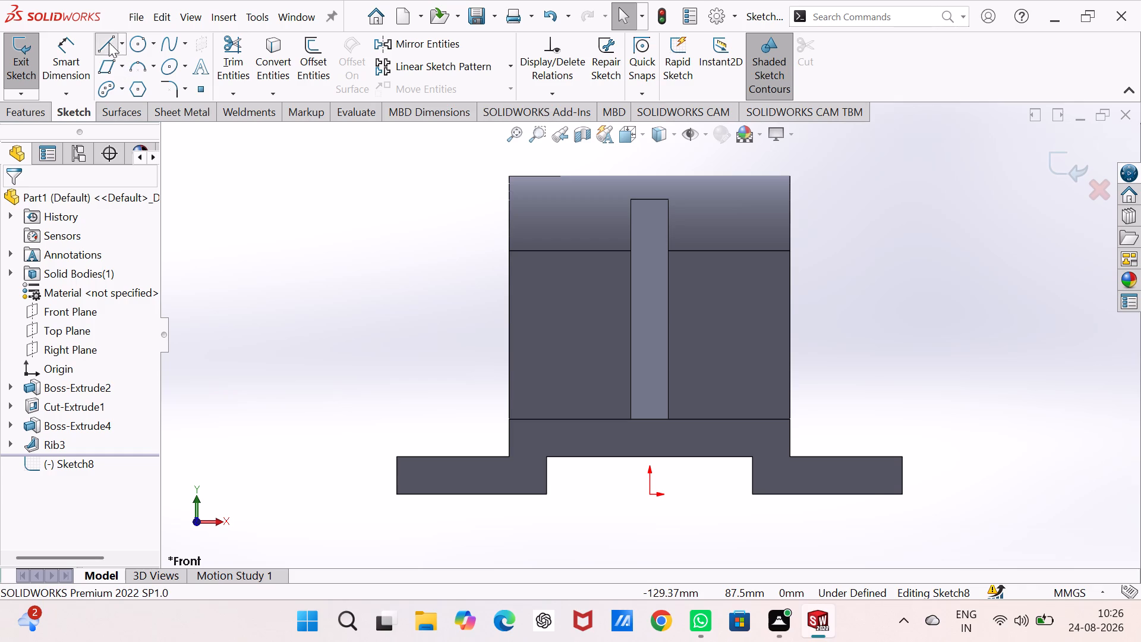
left_click(509, 419)
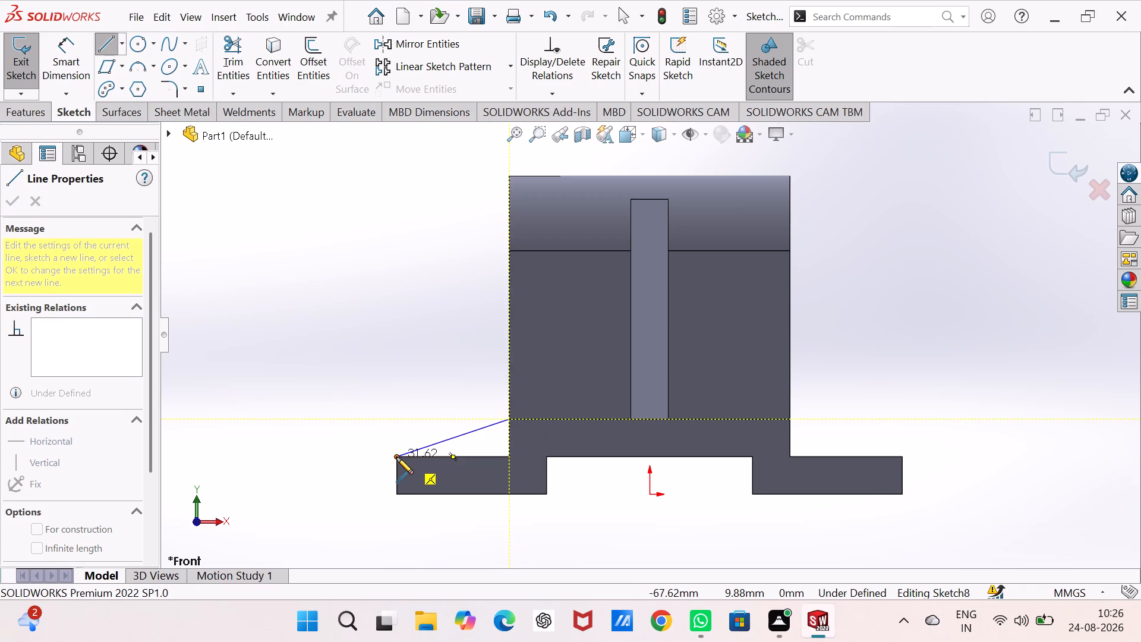
left_click(396, 457)
right_click(349, 351)
left_click(378, 363)
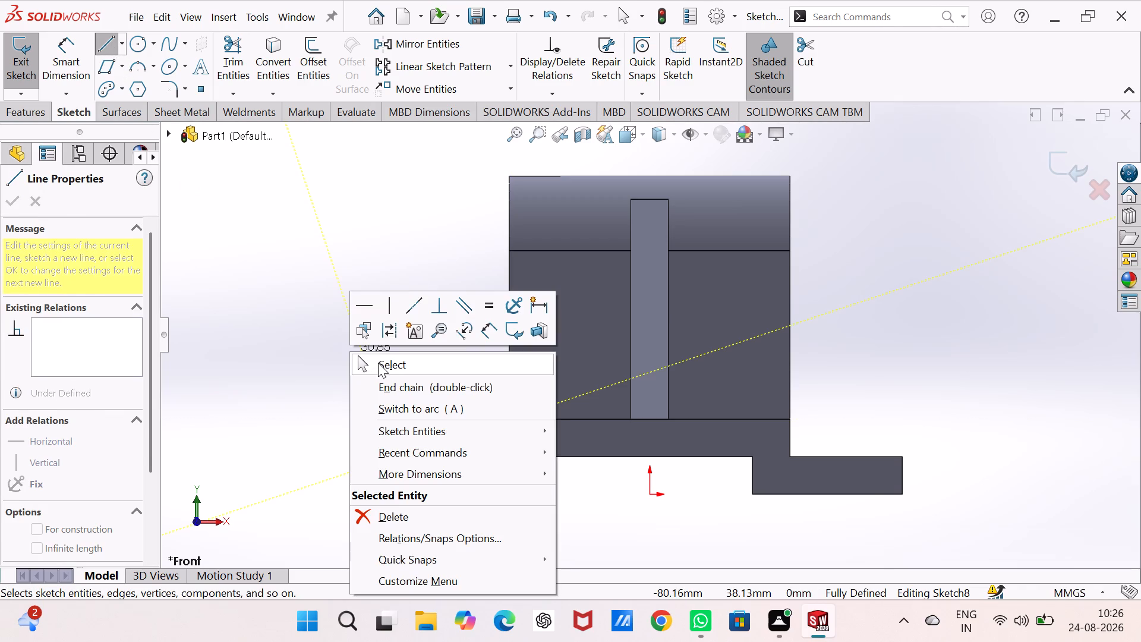
left_click(338, 376)
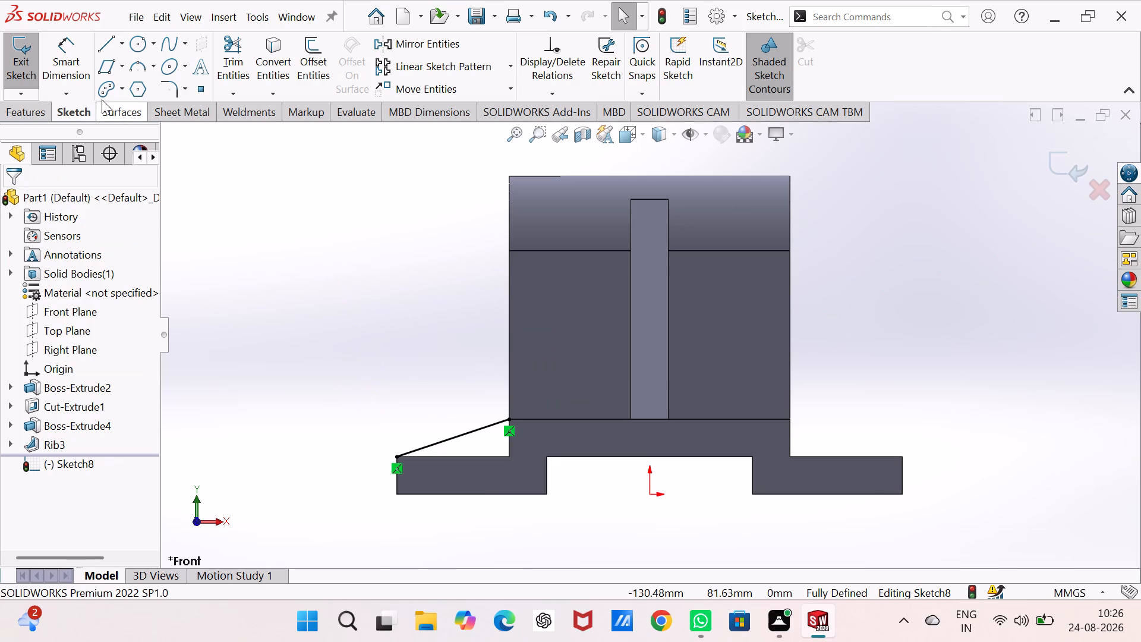
Draw a matching sloped line from the raised base's right upper corner to the right step's outer top corner and exit the sketch.
left_click(111, 40)
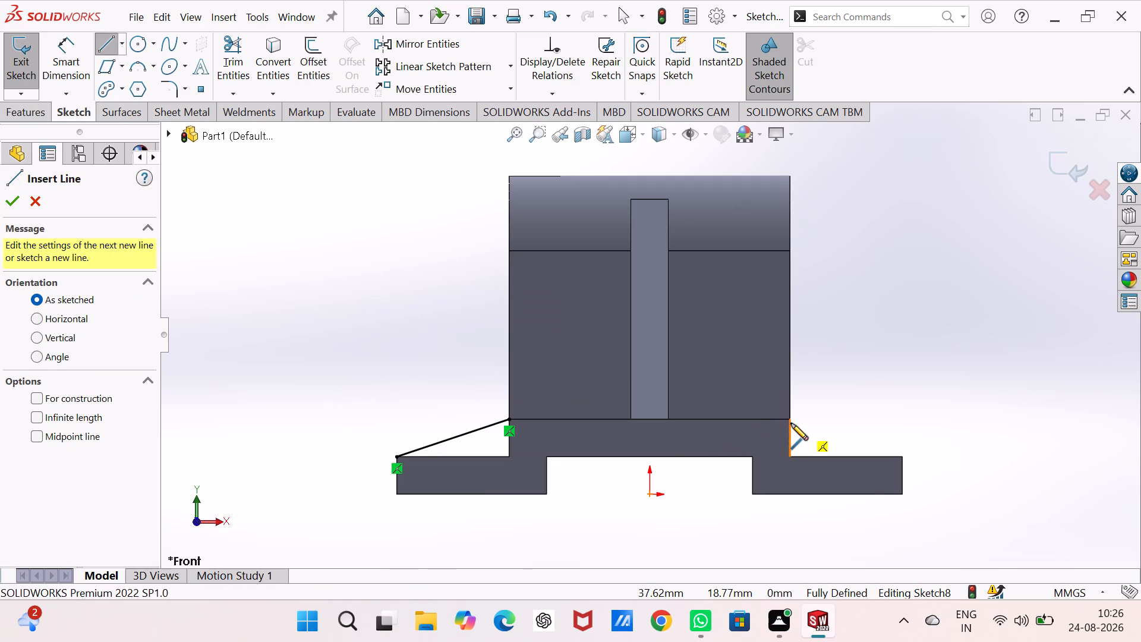
left_click(791, 420)
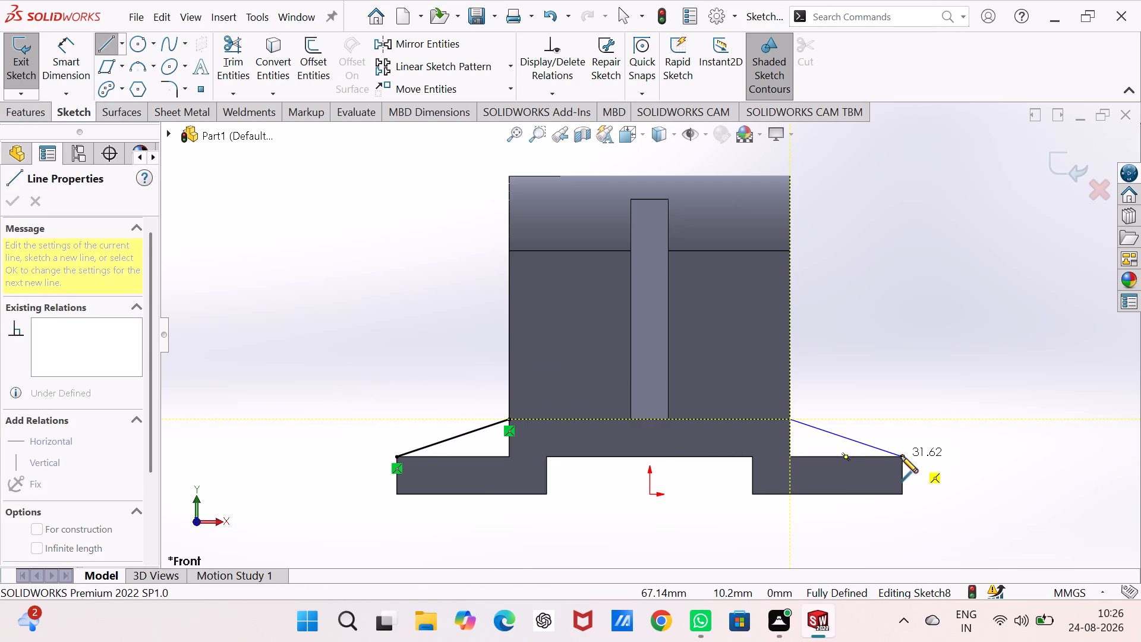
left_click(901, 456)
right_click(853, 349)
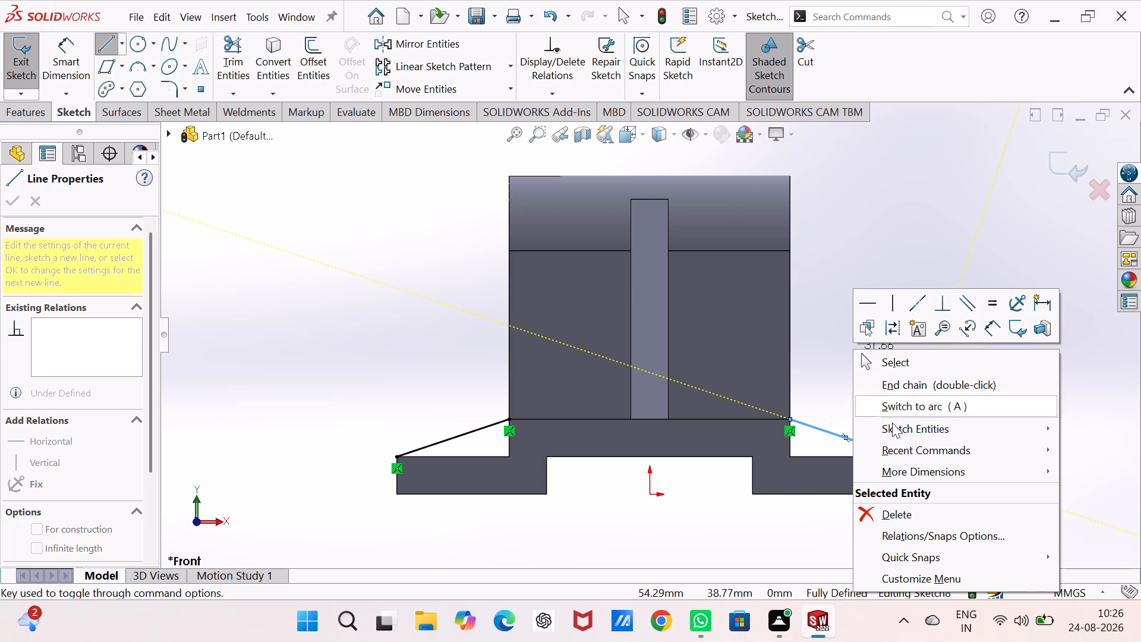
left_click(885, 360)
left_click(901, 396)
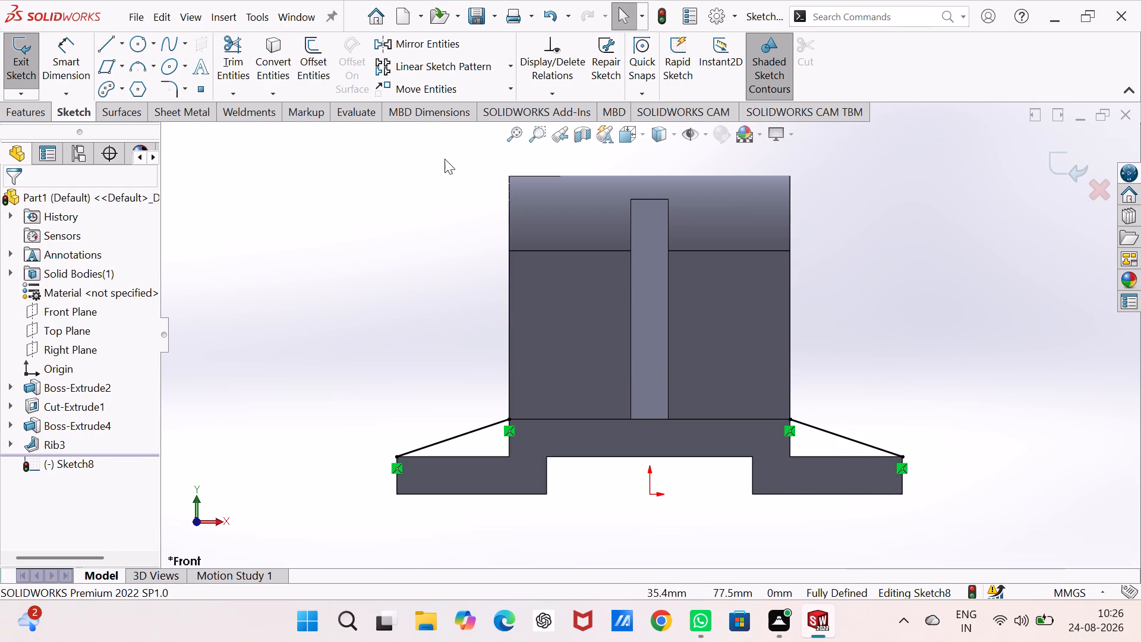
left_click(13, 45)
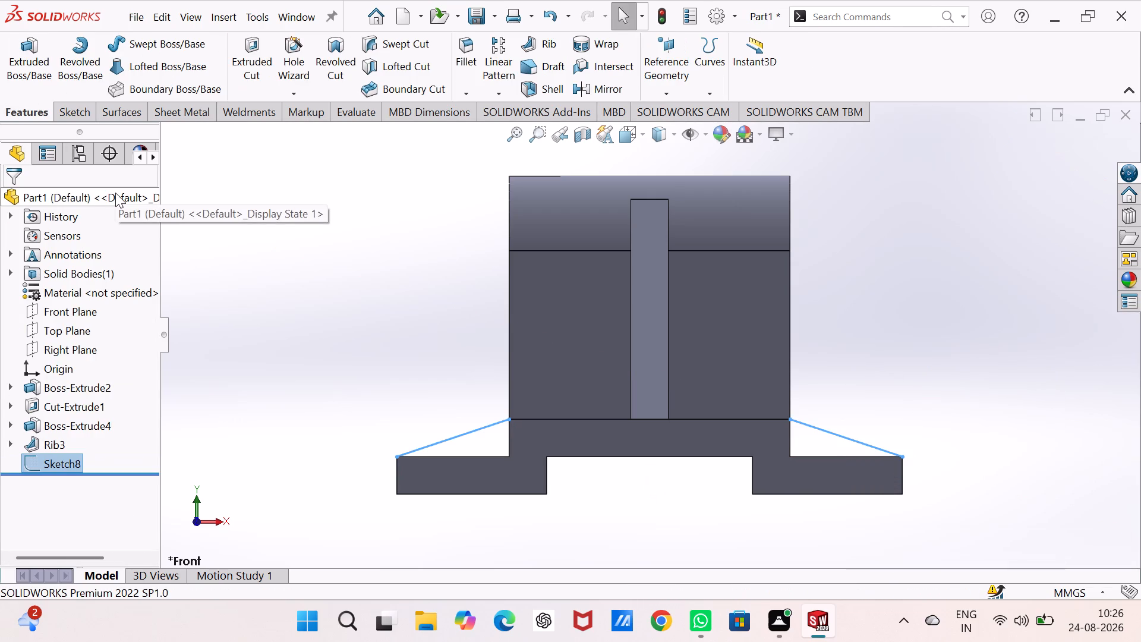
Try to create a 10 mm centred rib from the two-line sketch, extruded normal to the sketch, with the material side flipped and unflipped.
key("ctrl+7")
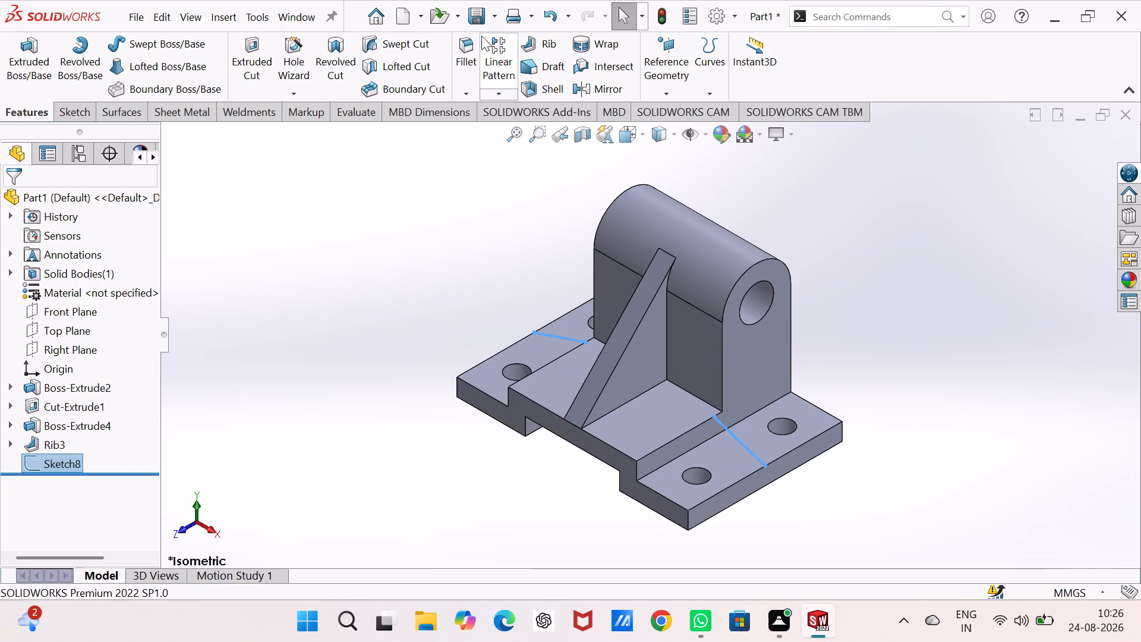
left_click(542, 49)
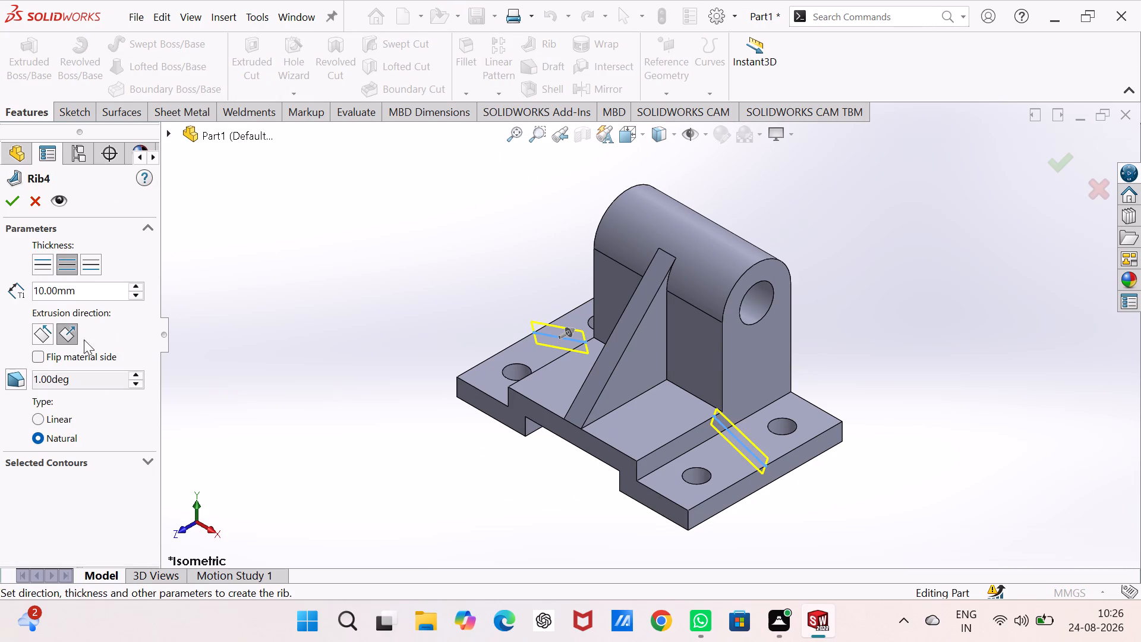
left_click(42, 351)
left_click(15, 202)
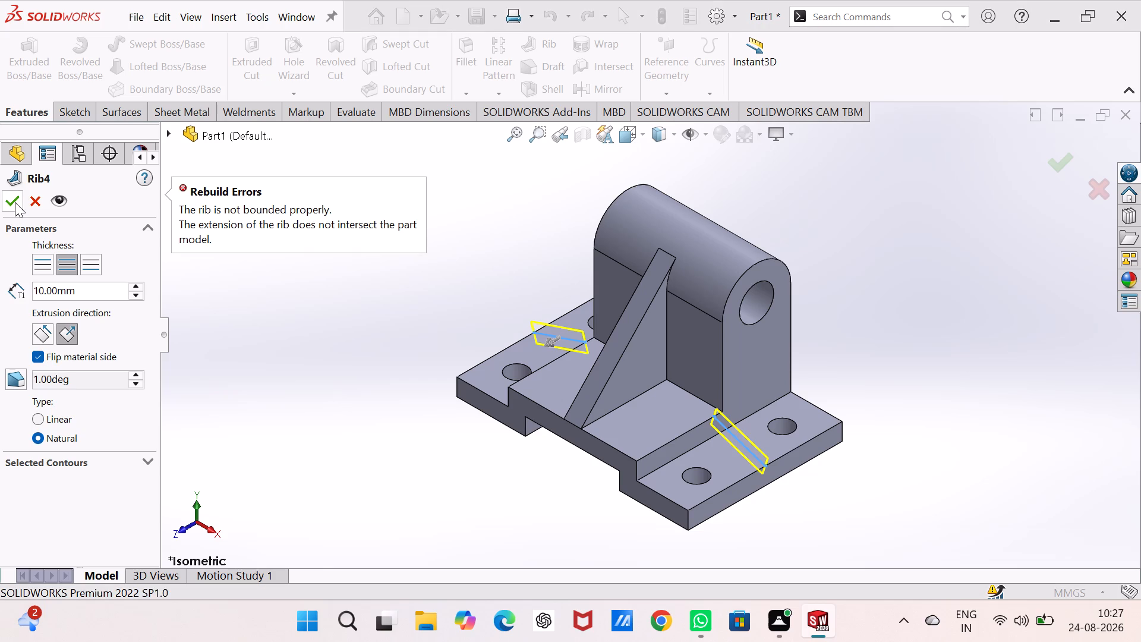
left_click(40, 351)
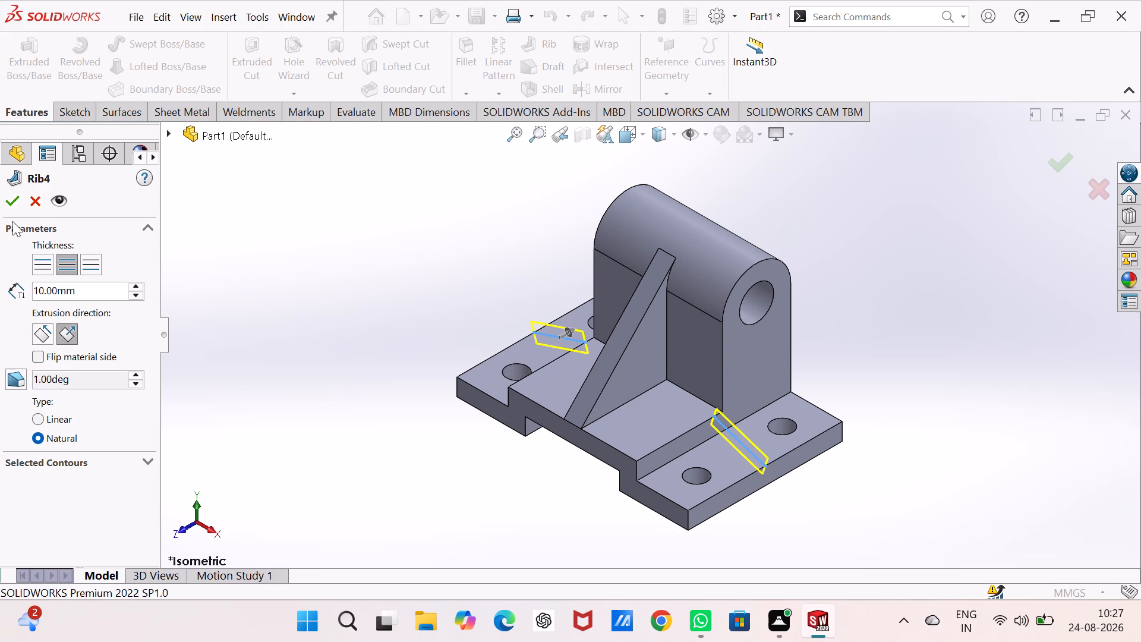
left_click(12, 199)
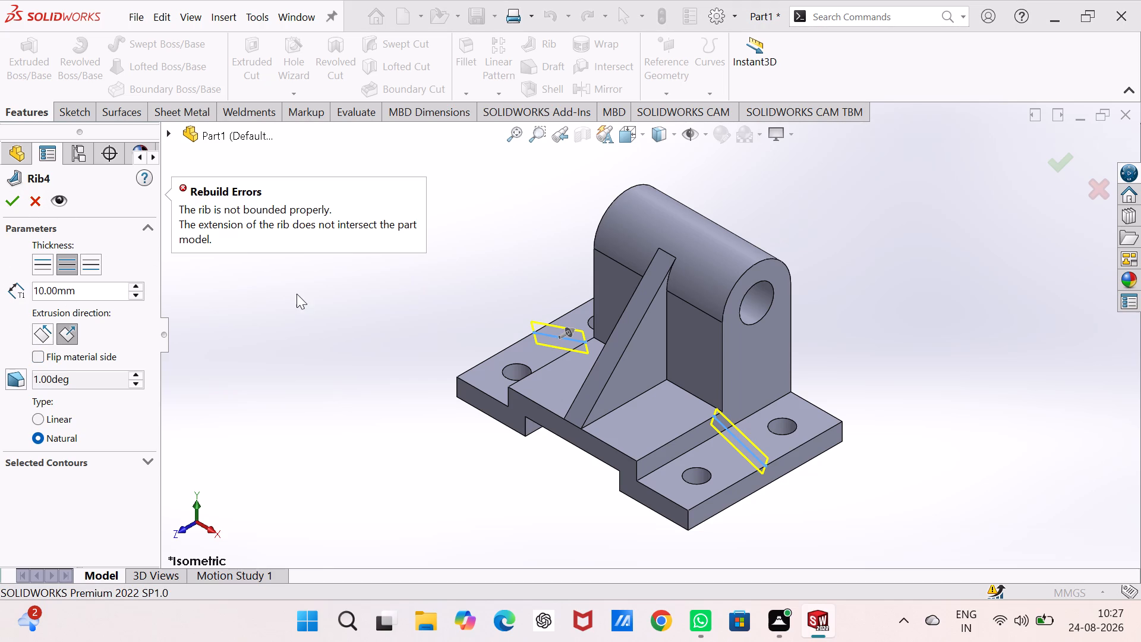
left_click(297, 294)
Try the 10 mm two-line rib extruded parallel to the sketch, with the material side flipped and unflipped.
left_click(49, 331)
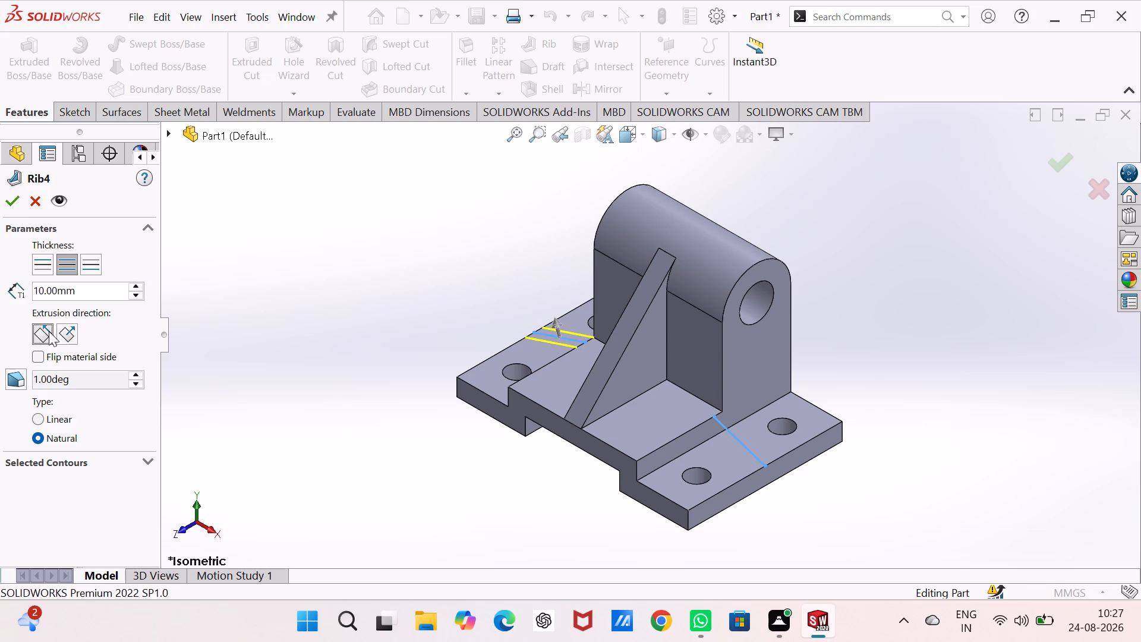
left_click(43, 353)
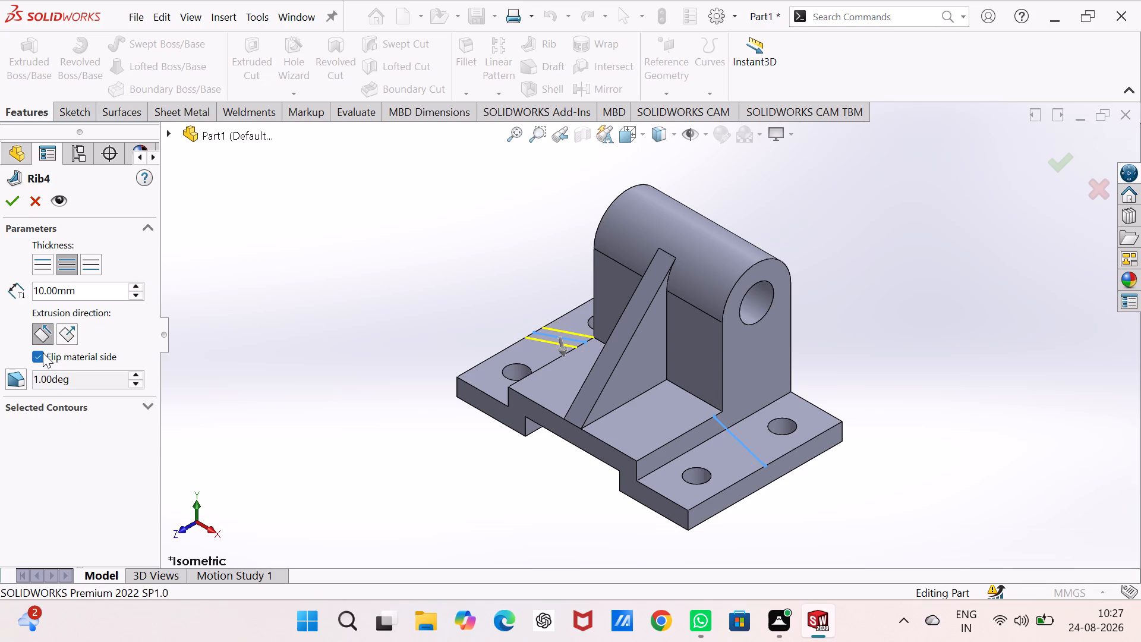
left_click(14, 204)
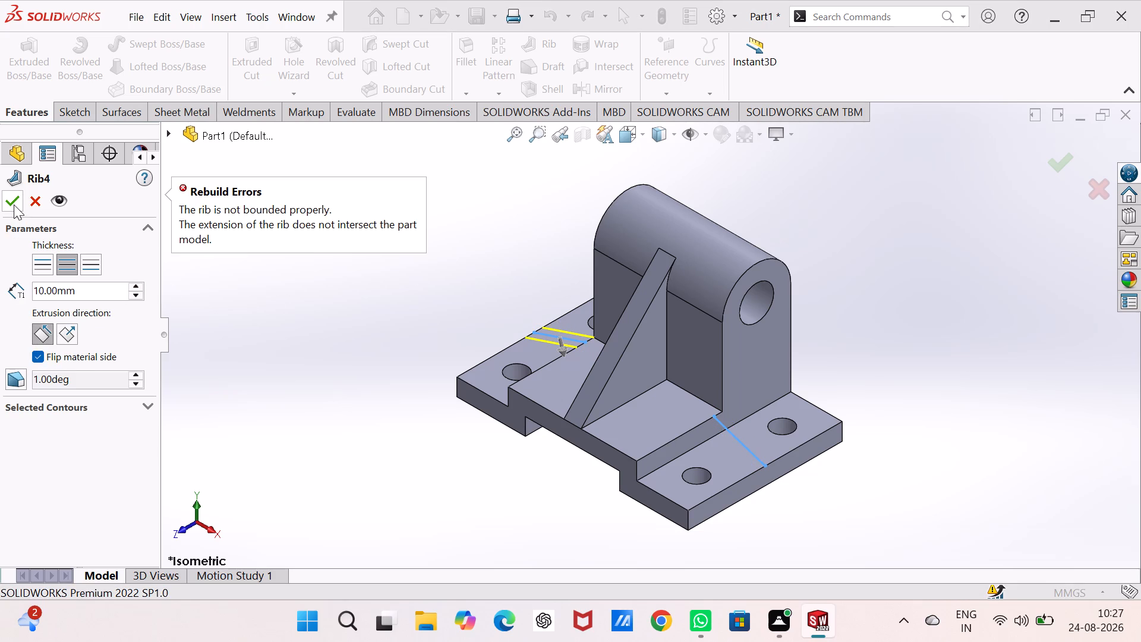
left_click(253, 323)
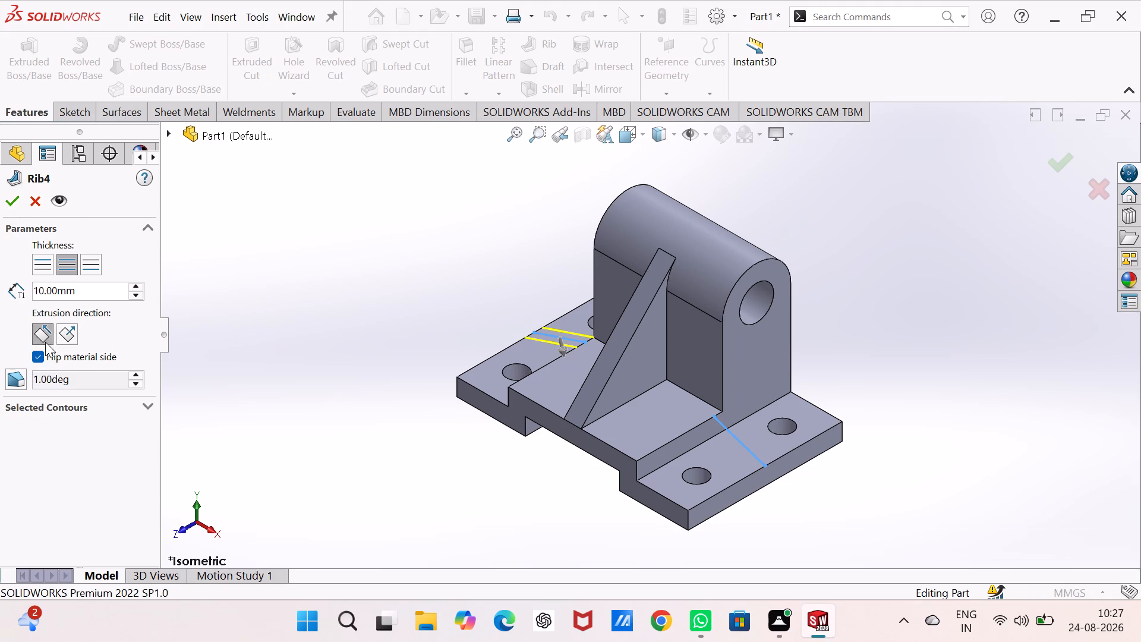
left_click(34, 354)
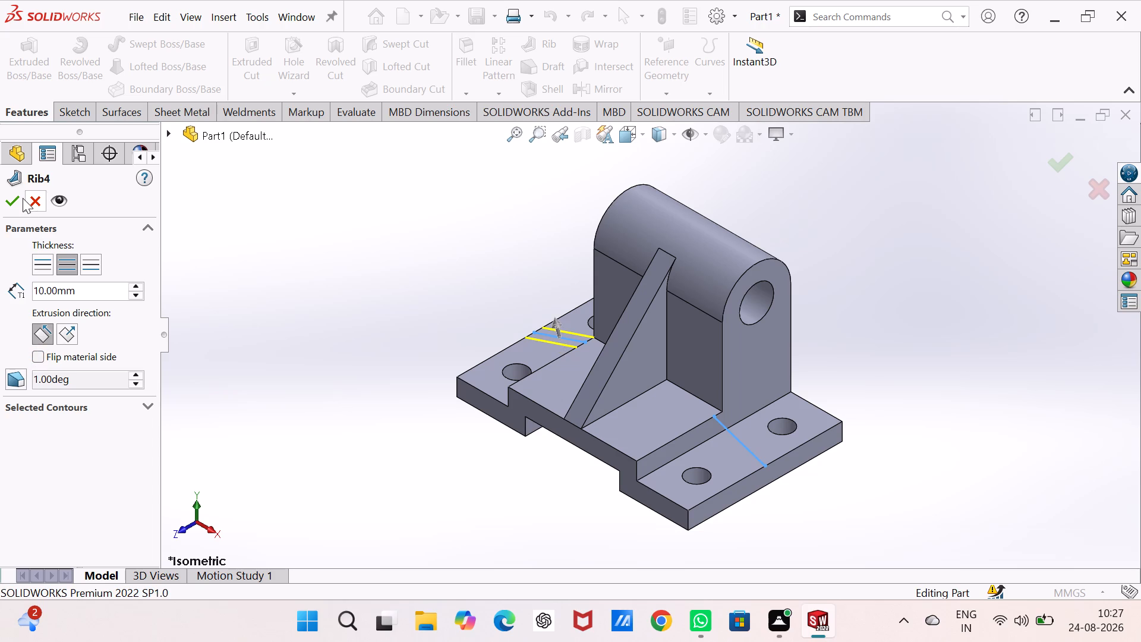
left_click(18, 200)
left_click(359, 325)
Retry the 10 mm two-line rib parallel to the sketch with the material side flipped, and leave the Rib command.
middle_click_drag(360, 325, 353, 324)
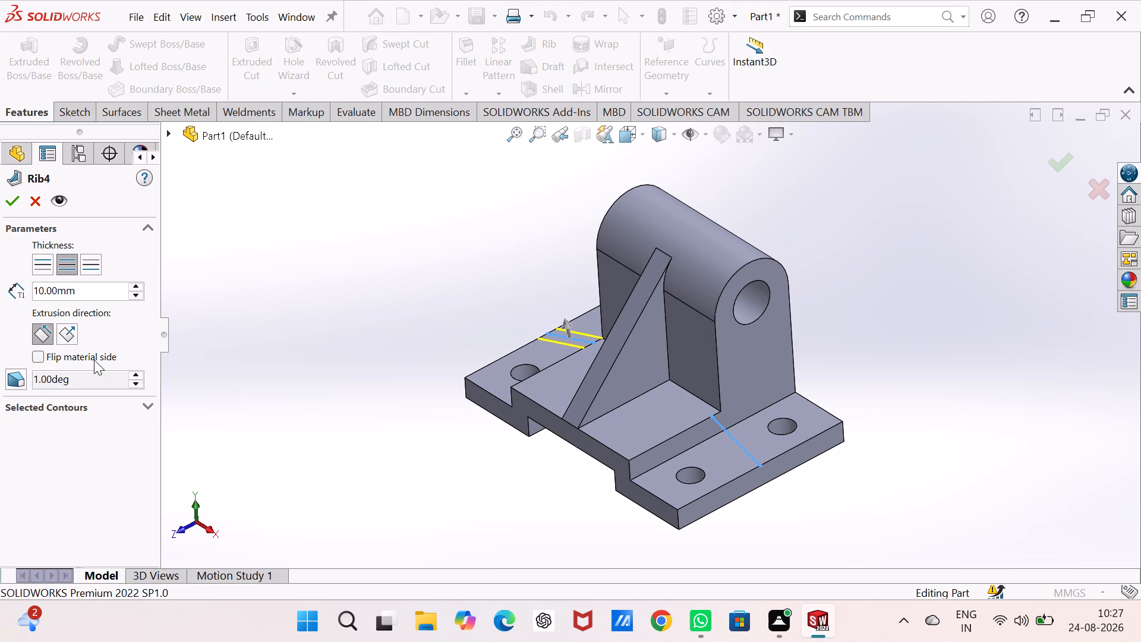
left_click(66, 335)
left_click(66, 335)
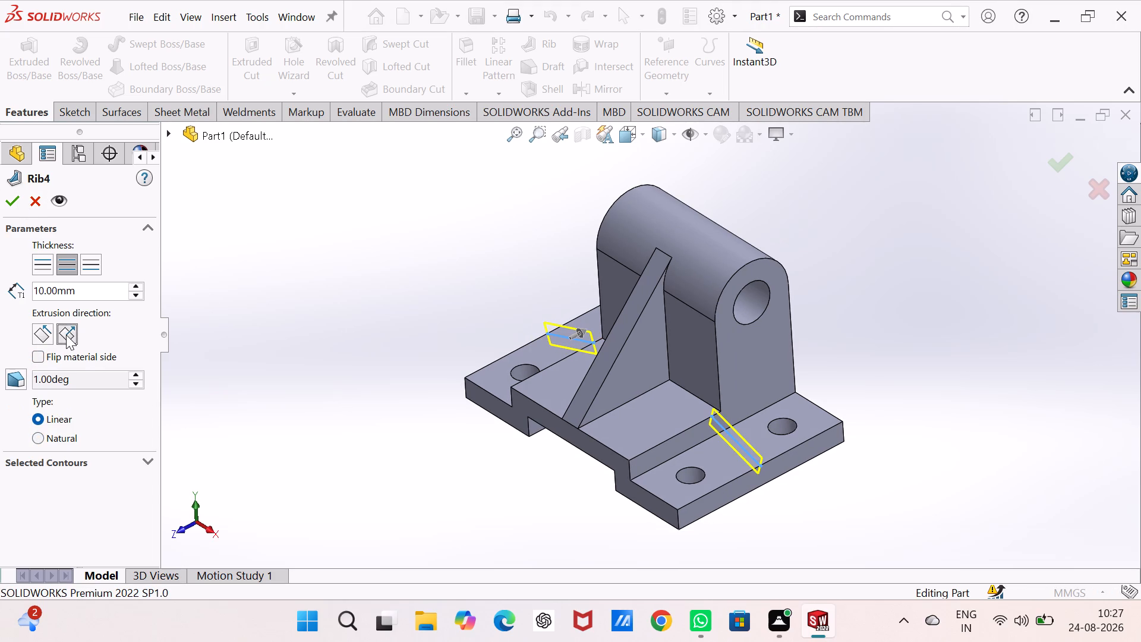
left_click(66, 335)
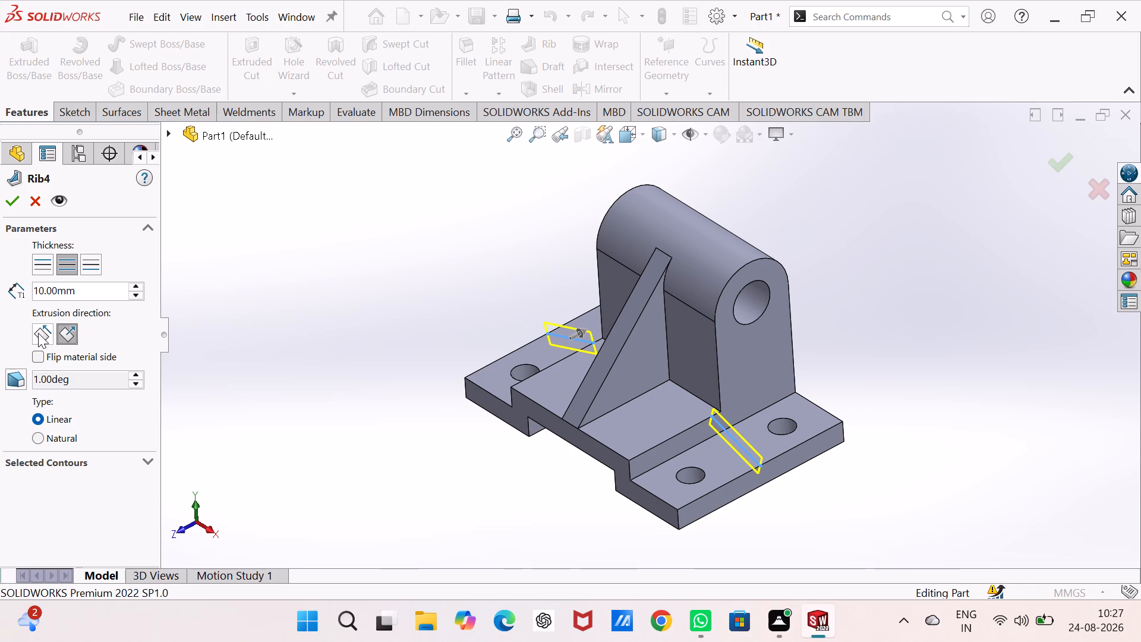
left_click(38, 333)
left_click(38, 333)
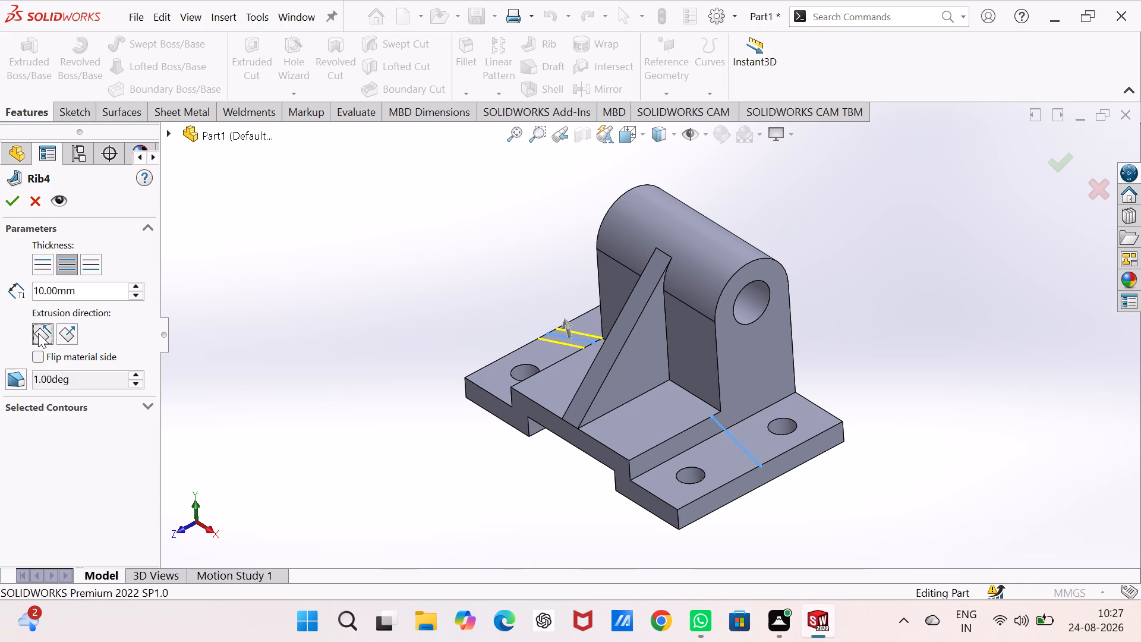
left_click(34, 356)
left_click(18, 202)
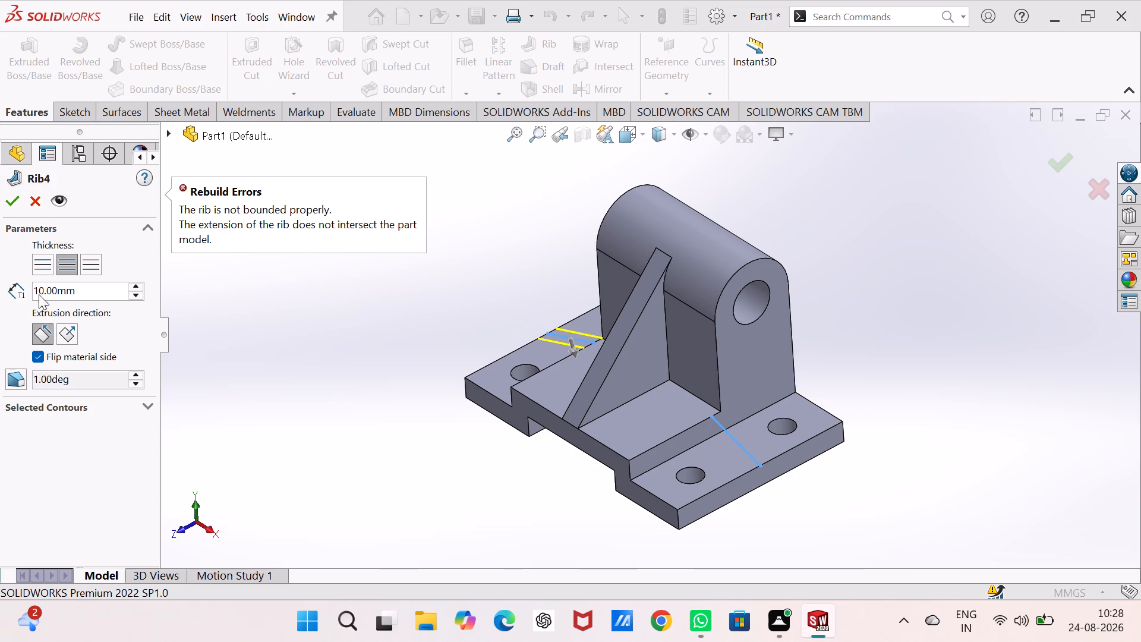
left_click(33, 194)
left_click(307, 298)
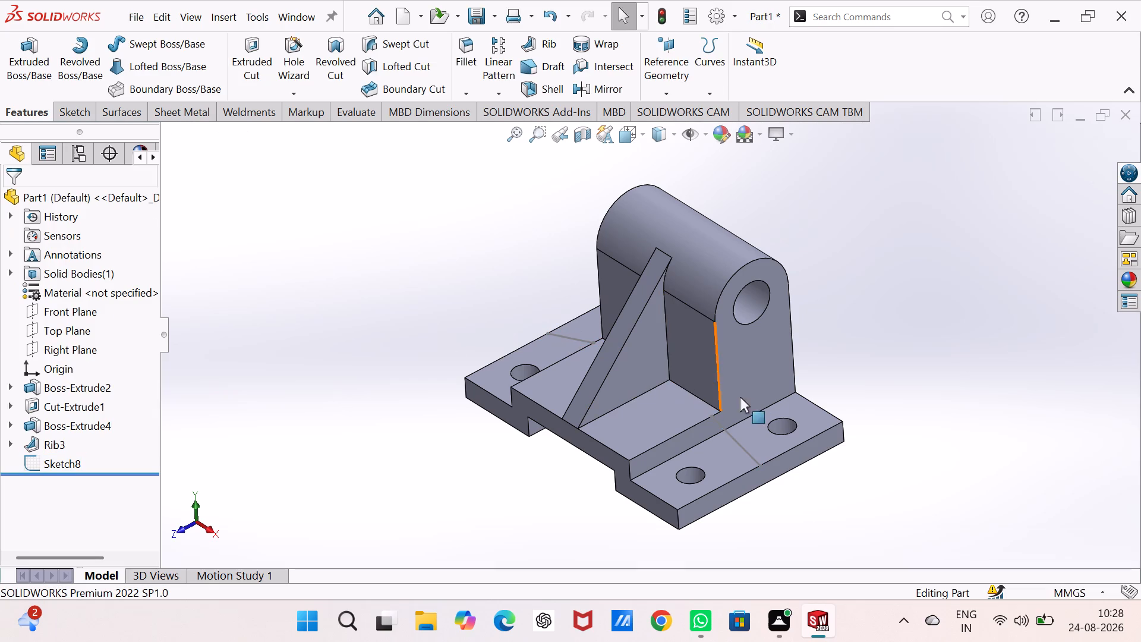
Delete the sketch containing the two sloped side lines.
left_click(745, 452)
key("Delete")
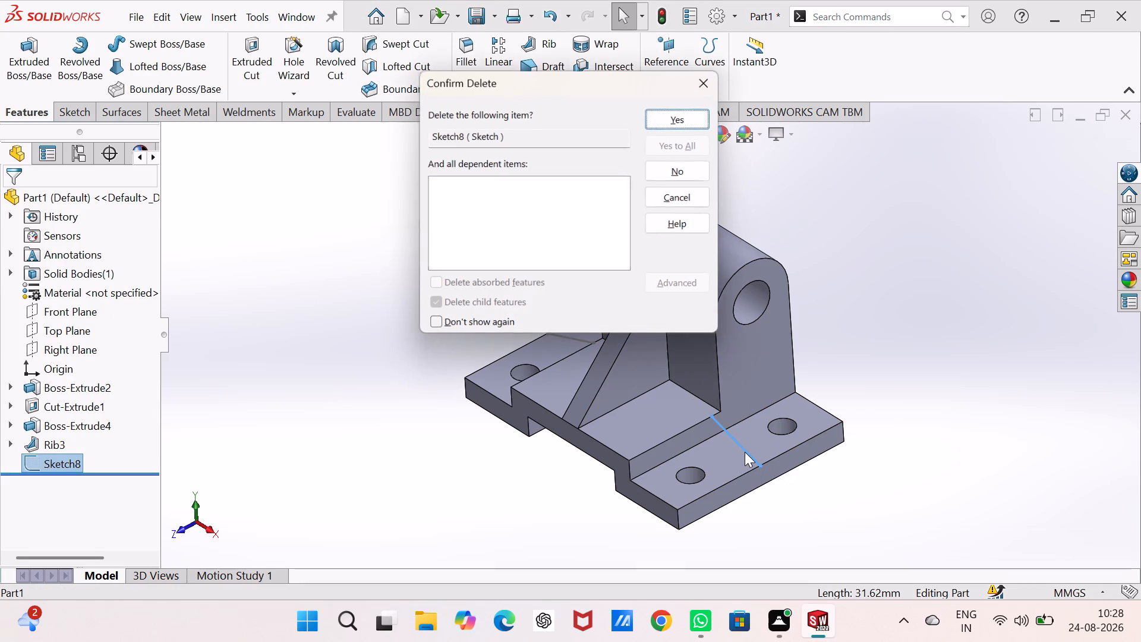
left_click(671, 109)
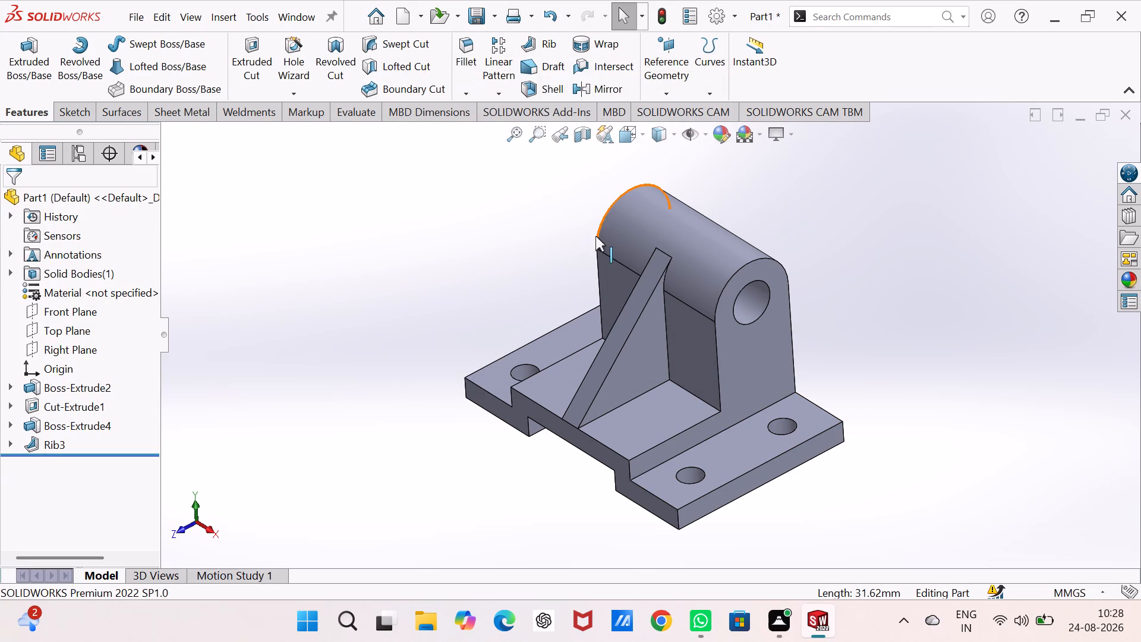
left_click(440, 270)
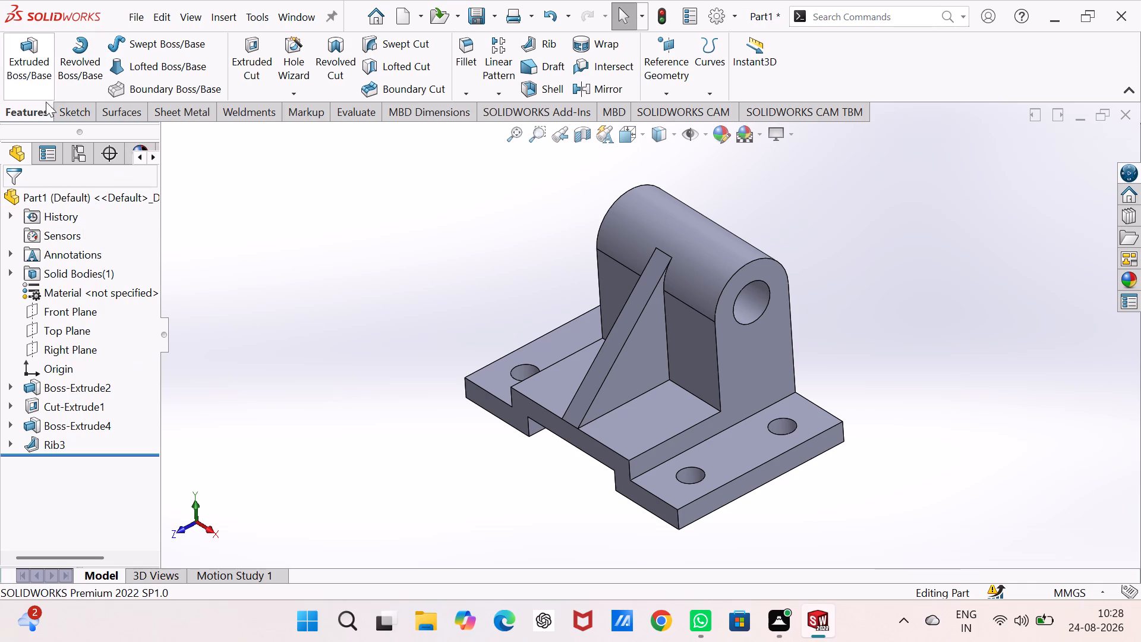
Sketch on the Front Plane one sloped line from the raised base's left upper corner to the left step's outer top corner.
left_click(61, 316)
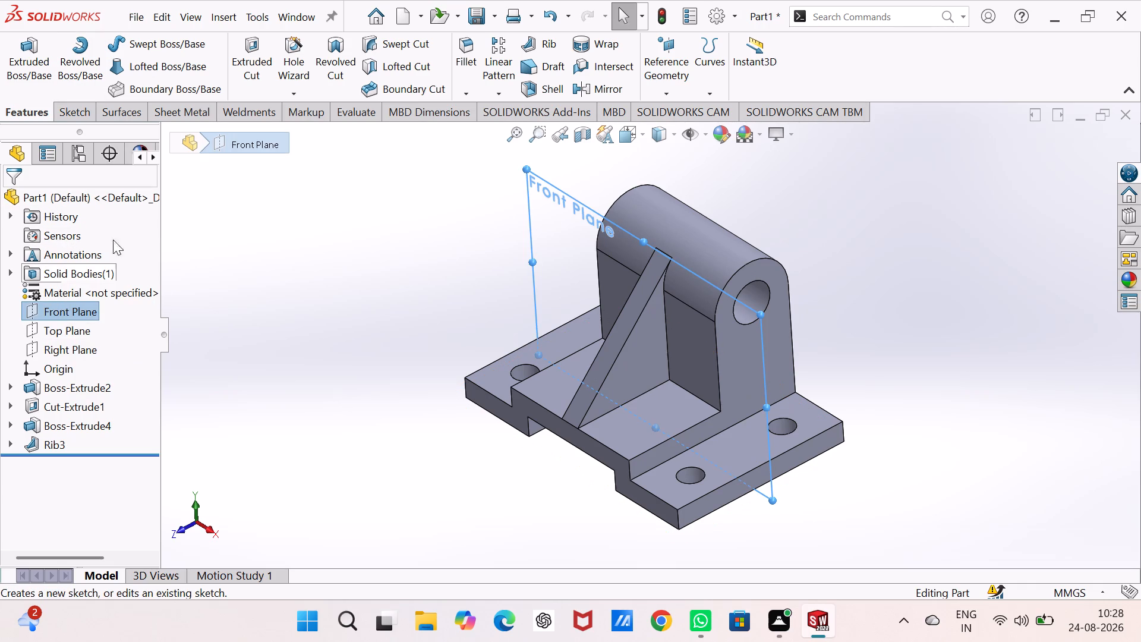
right_click(89, 312)
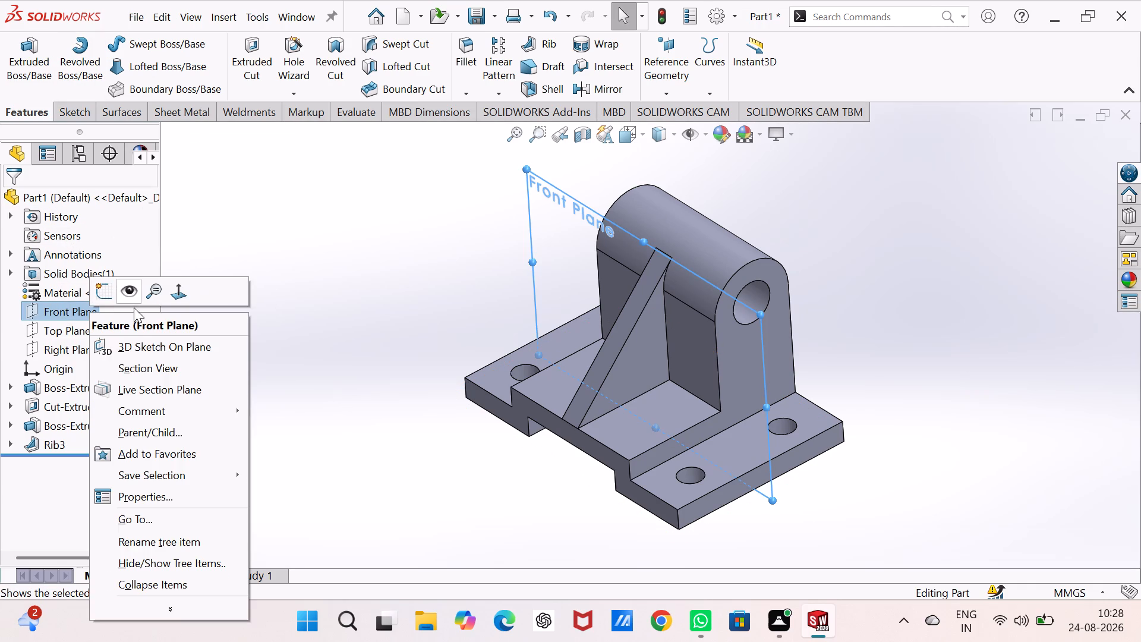
left_click(92, 291)
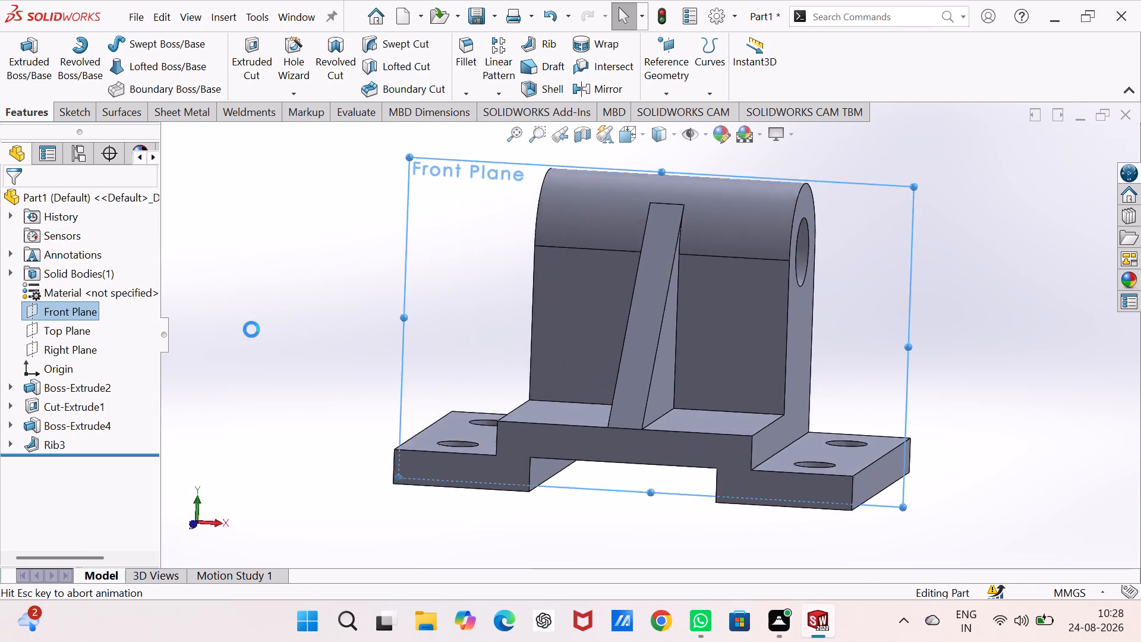
left_click(290, 266)
left_click(98, 40)
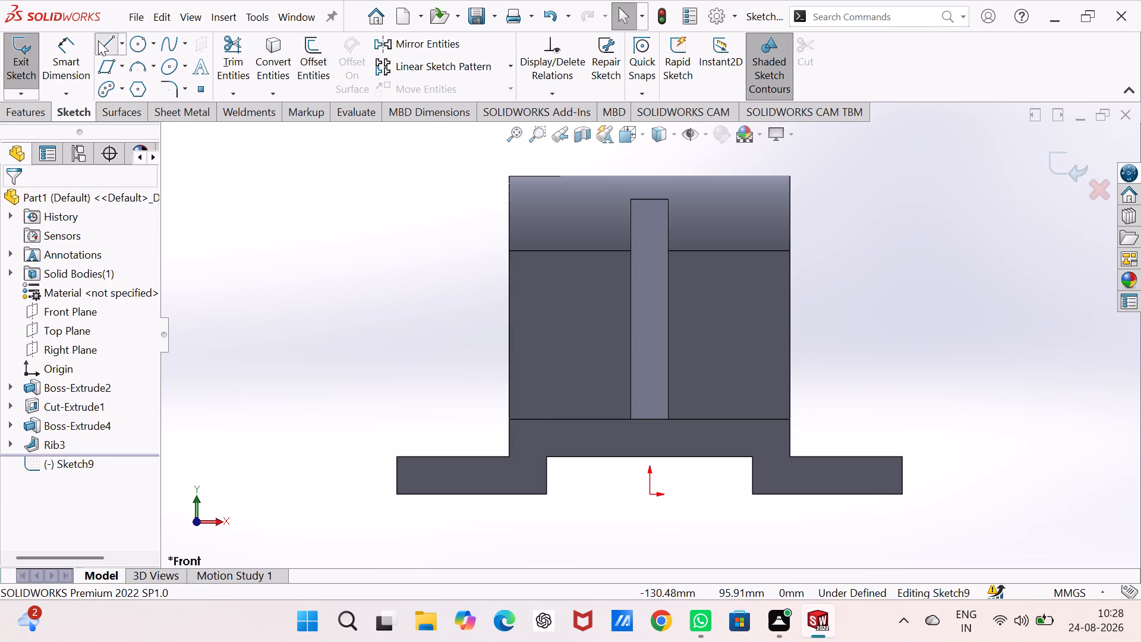
left_click(509, 420)
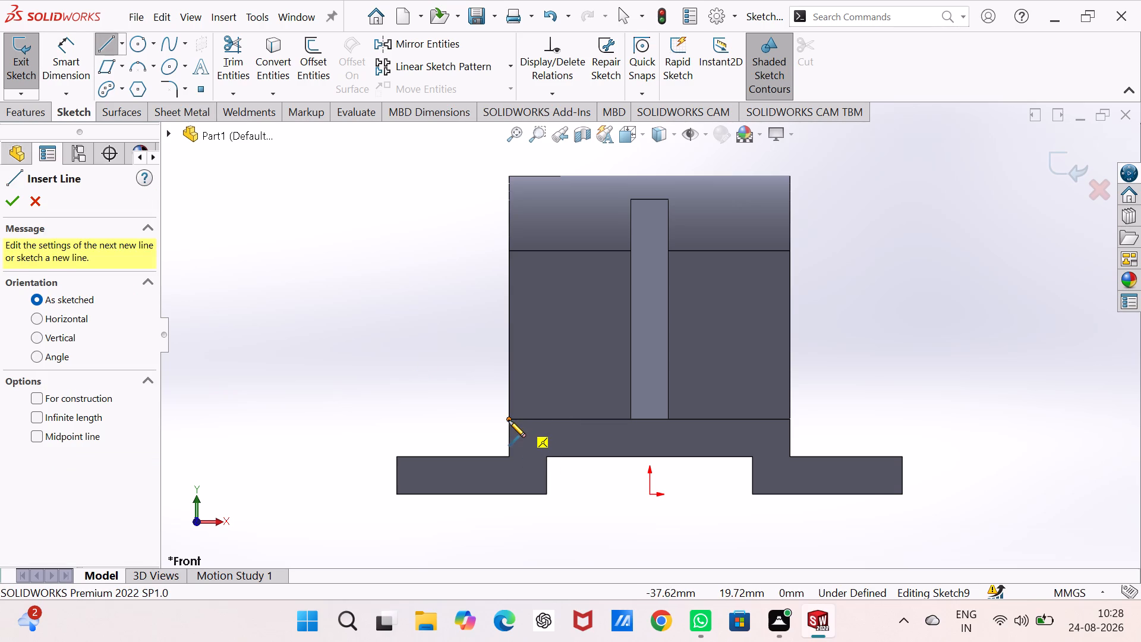
left_click(398, 458)
right_click(349, 359)
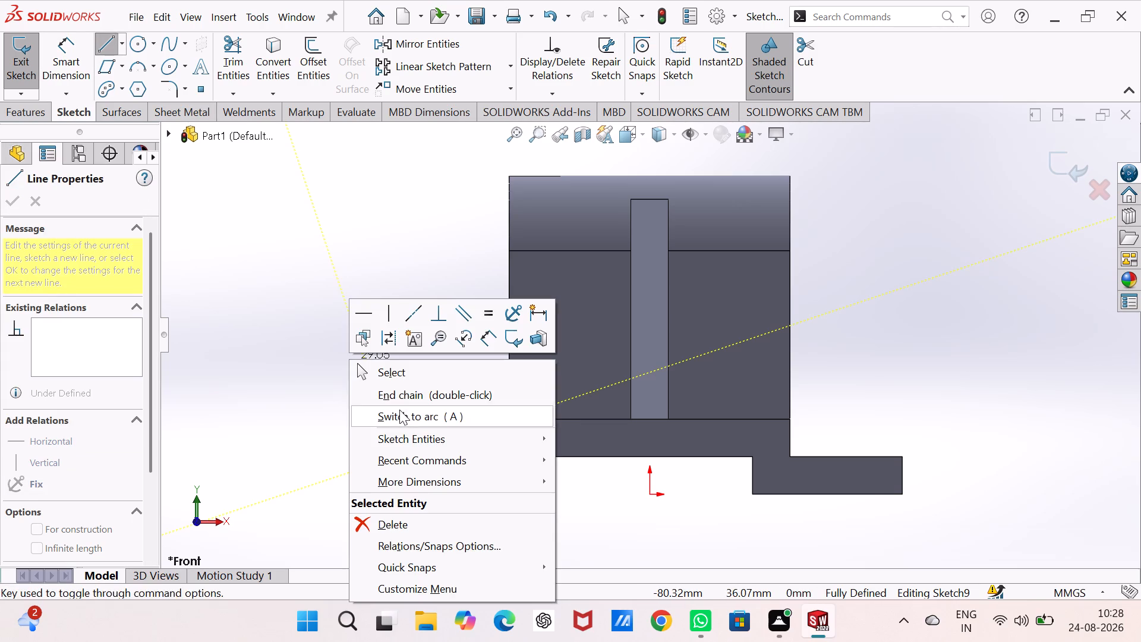
left_click(411, 373)
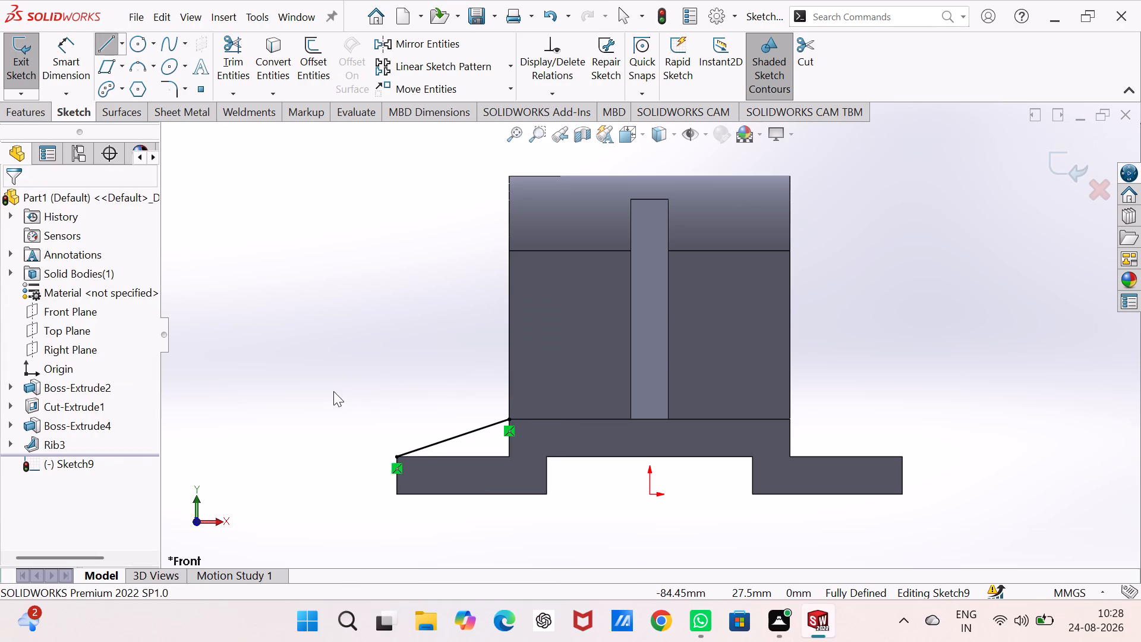
key("ctrl+7")
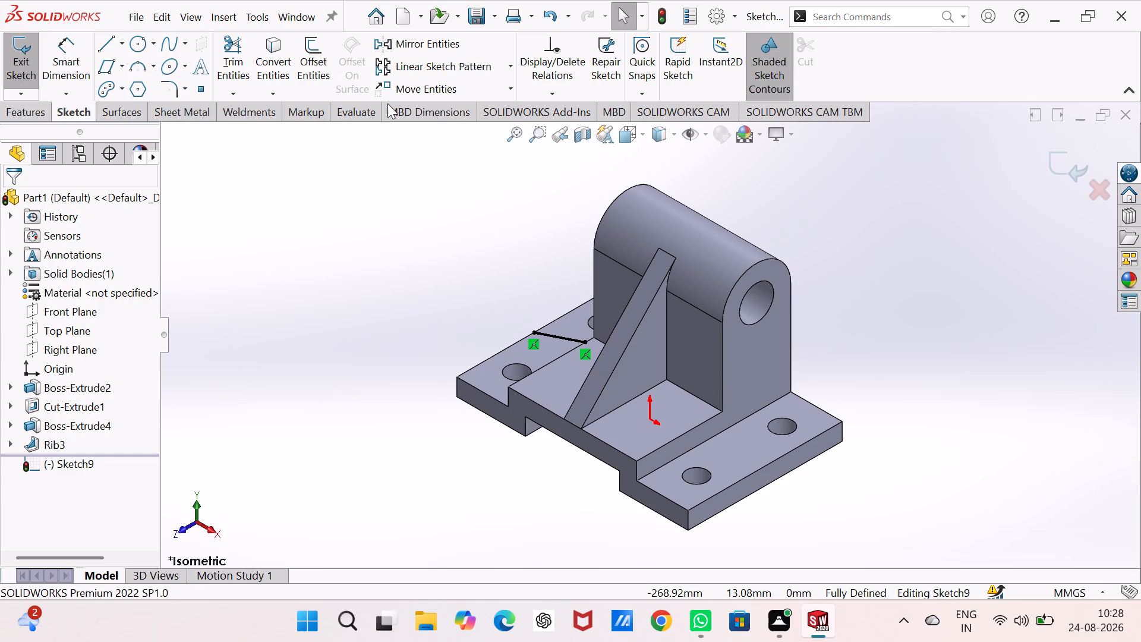
left_click(17, 58)
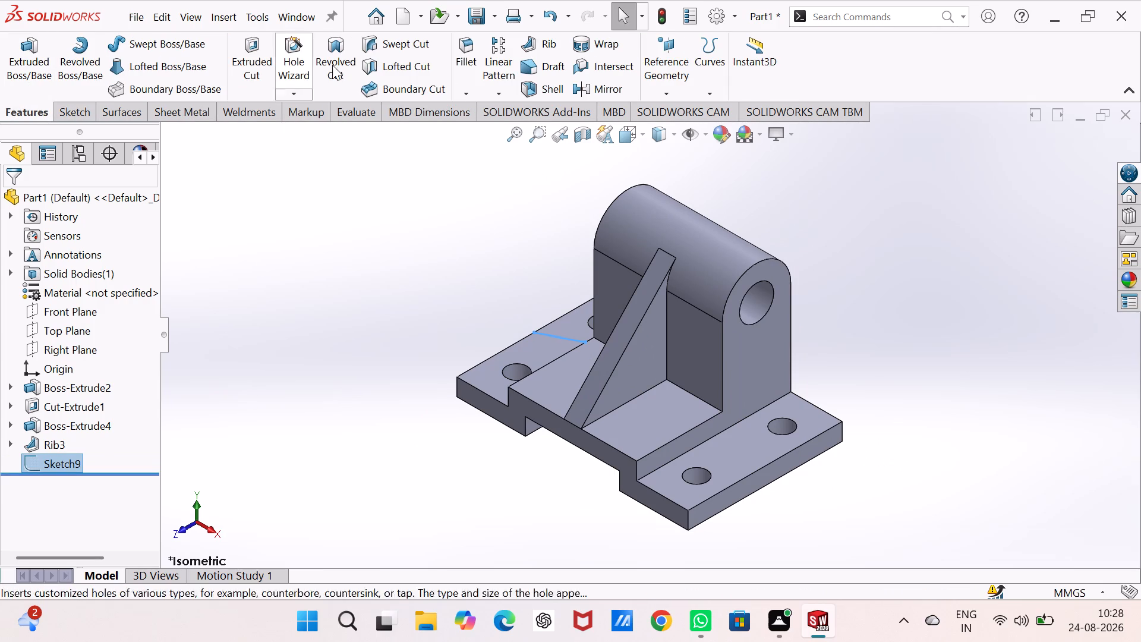
Create a 10 mm thick rib from the left sloped line, centred and parallel to the sketch, with the material side flipped.
left_click(544, 48)
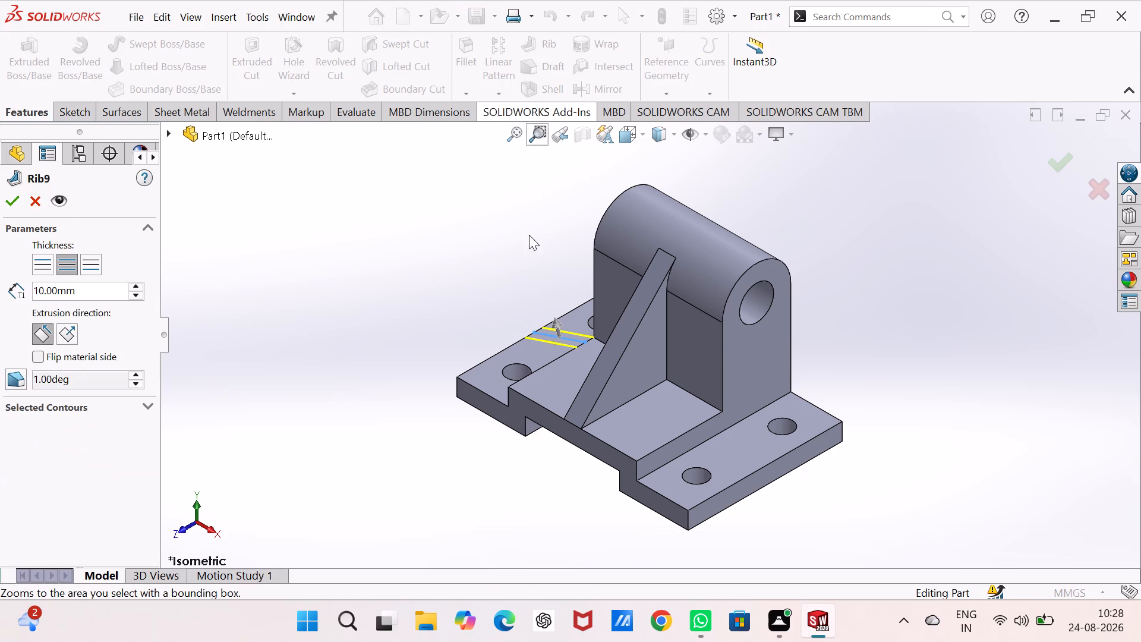
left_click(40, 355)
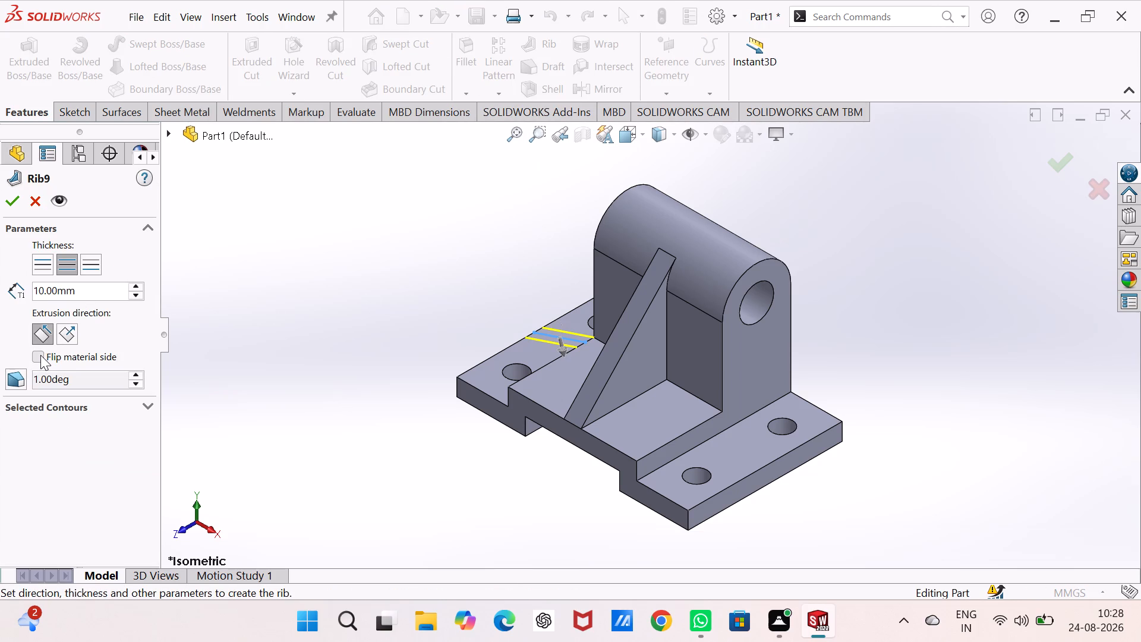
left_click(16, 194)
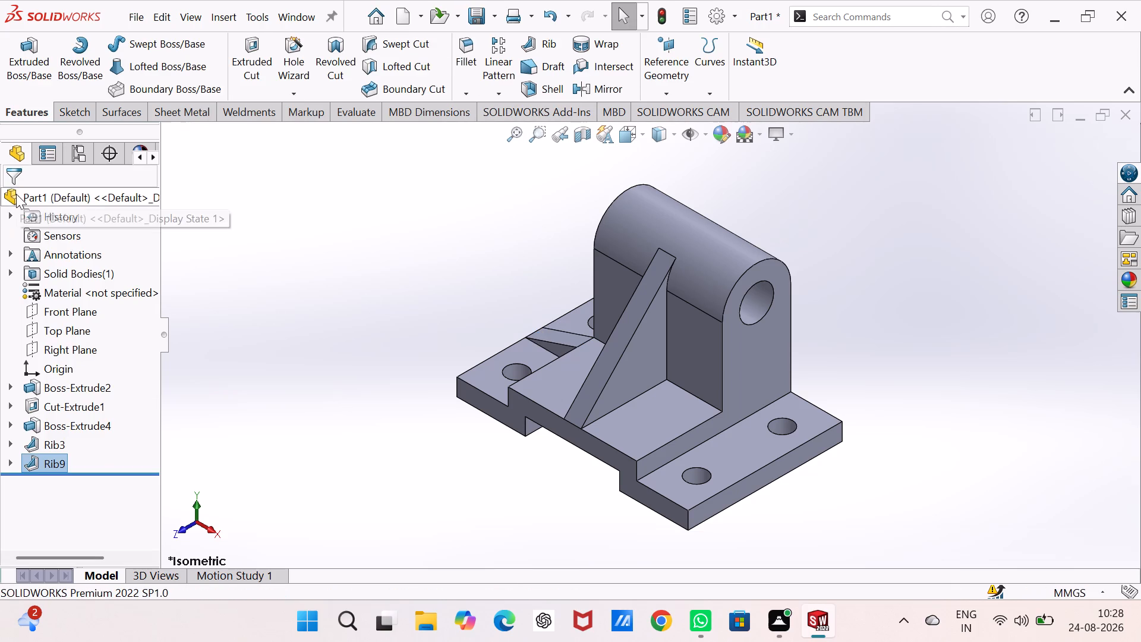
left_click(253, 273)
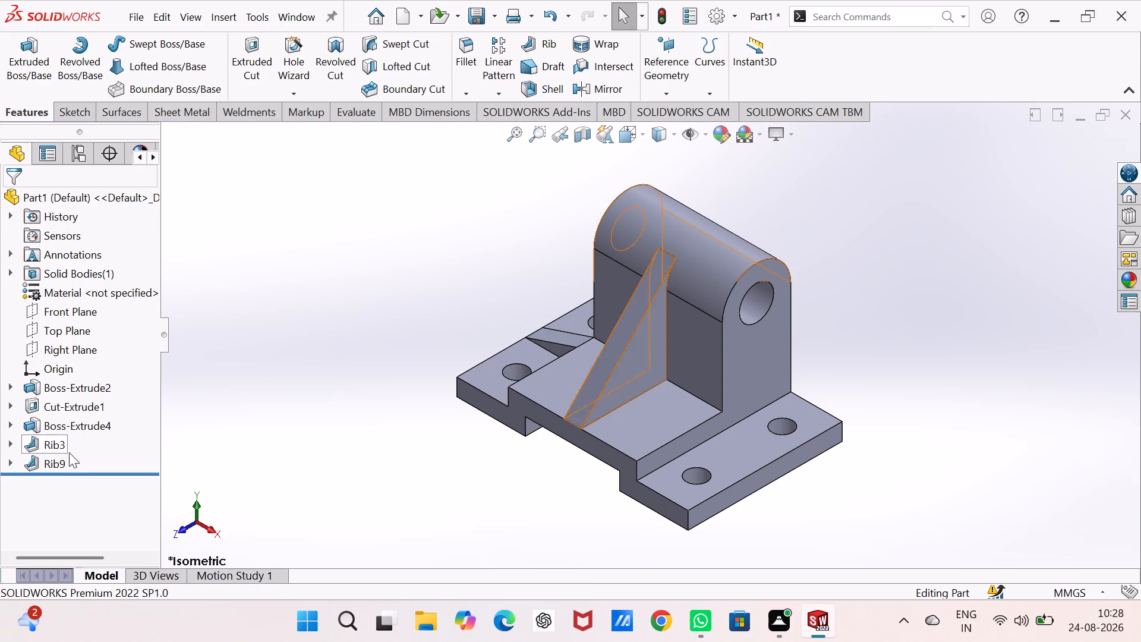
Mirror the left side rib about the Right Plane onto the base's right step.
left_click(61, 464)
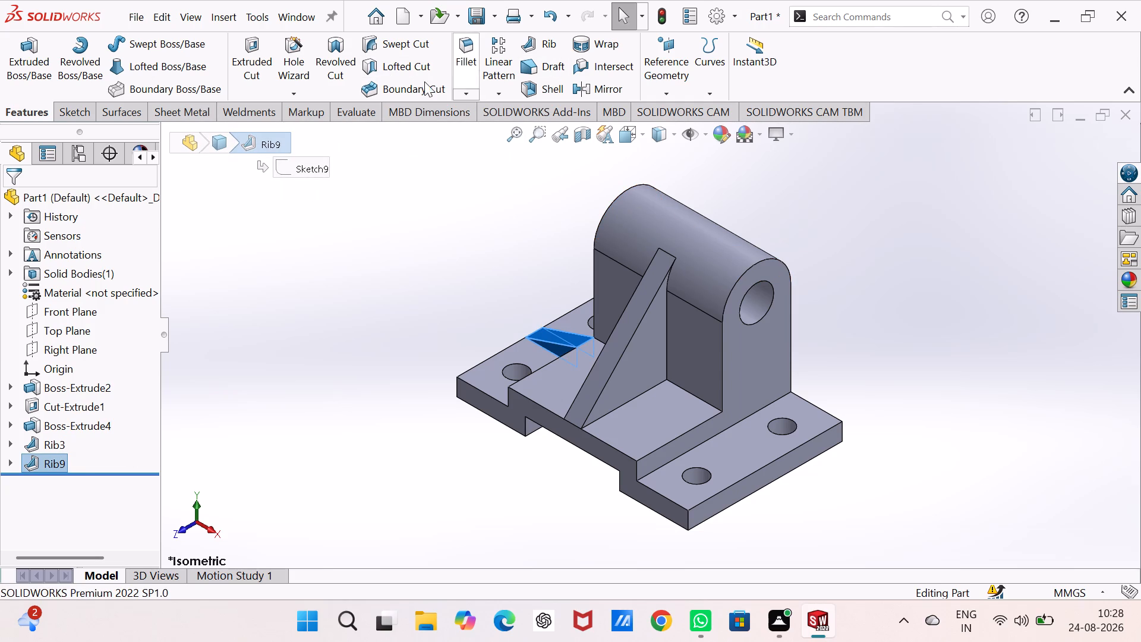
left_click(611, 90)
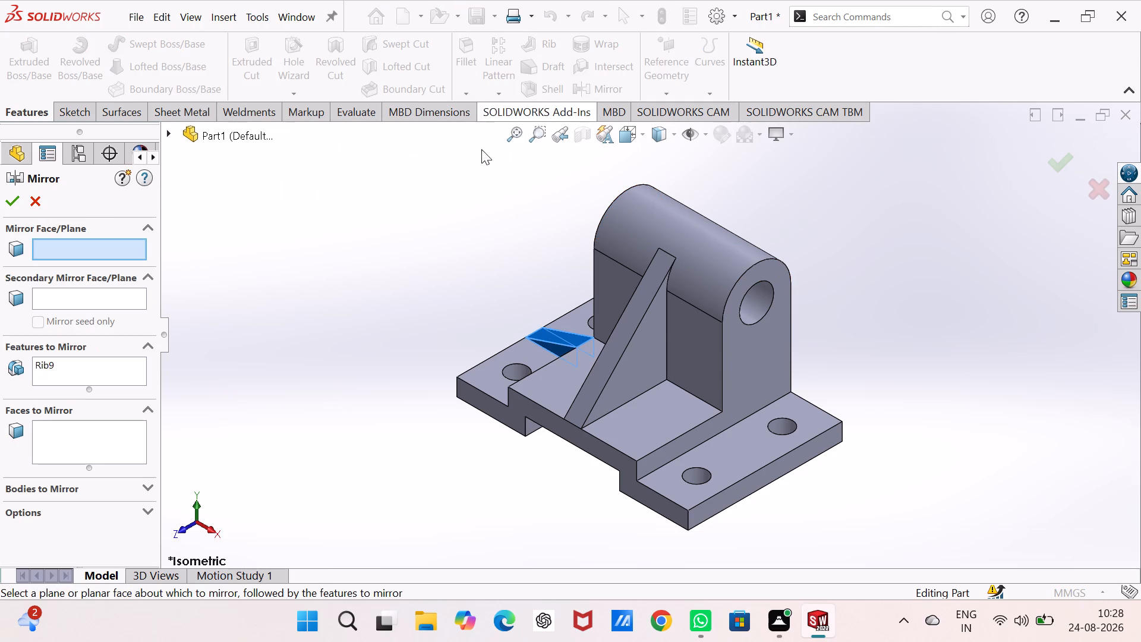
left_click(168, 130)
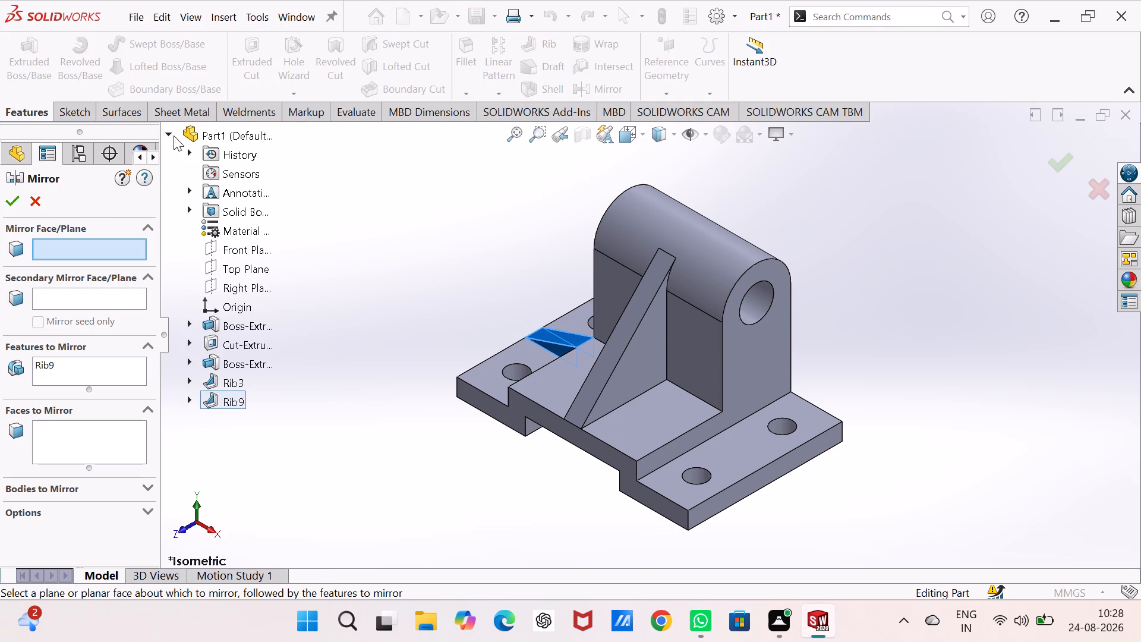
left_click(223, 283)
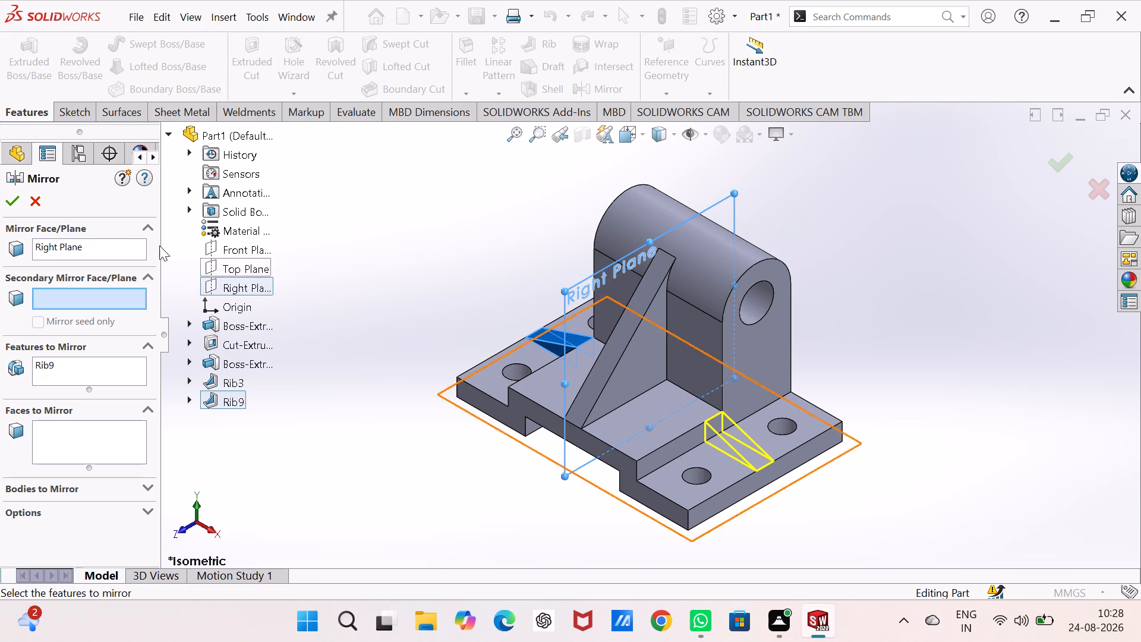
left_click(8, 202)
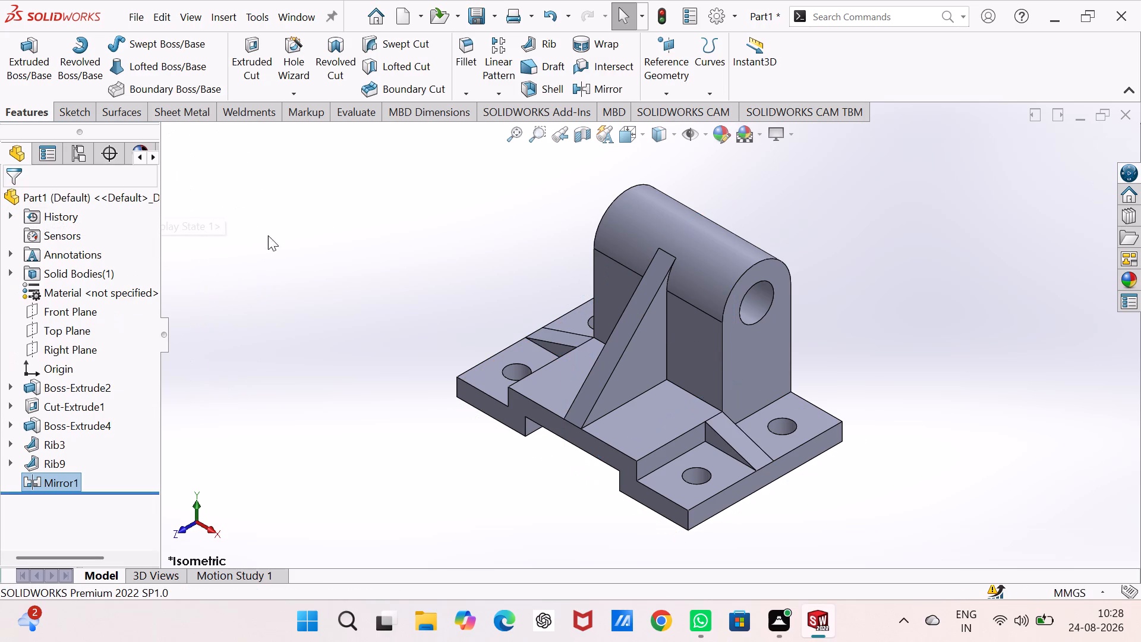
left_click(269, 225)
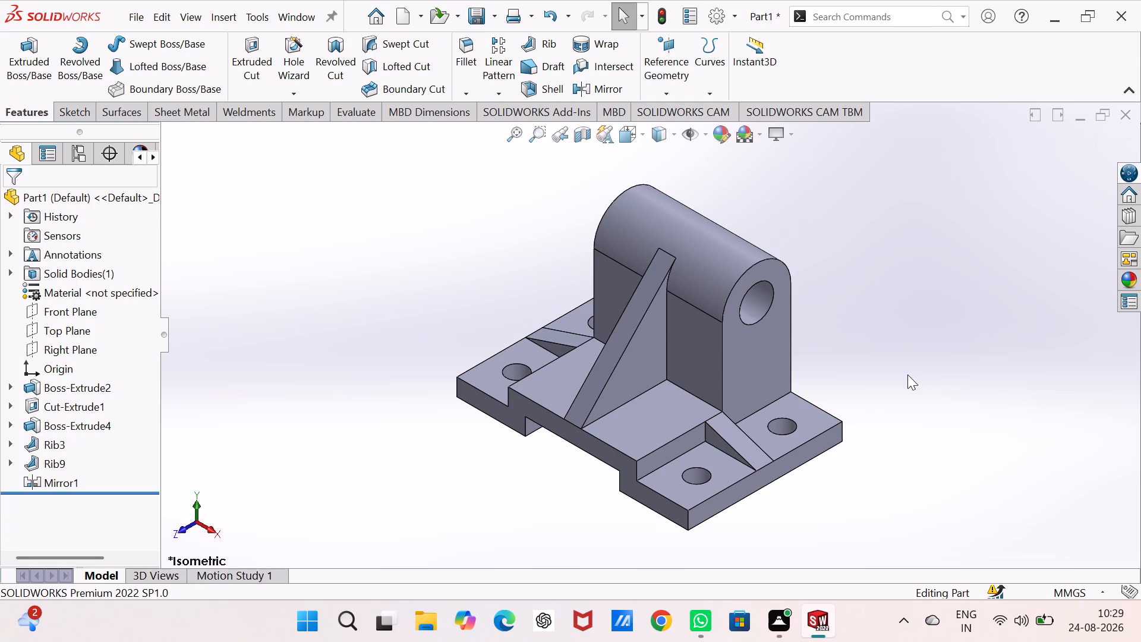
Inspect the ribbed part from several sides and return to the isometric view.
scroll(897, 379, "down", 2)
scroll(897, 379, "up", 2)
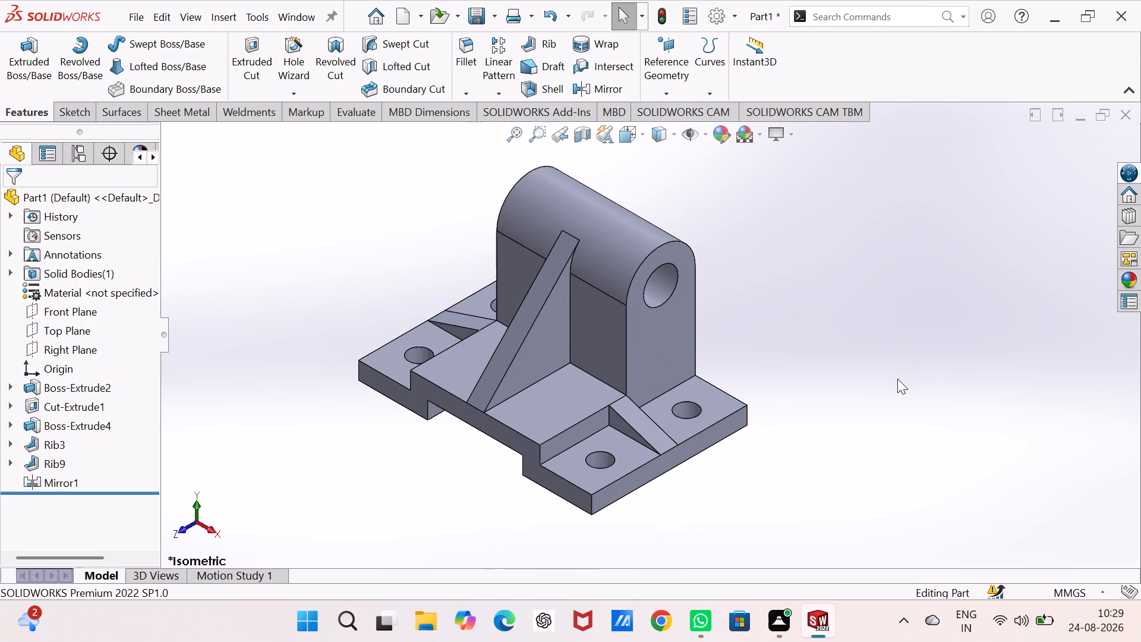
scroll(897, 379, "up", 1)
middle_click_drag(897, 379, 786, 378)
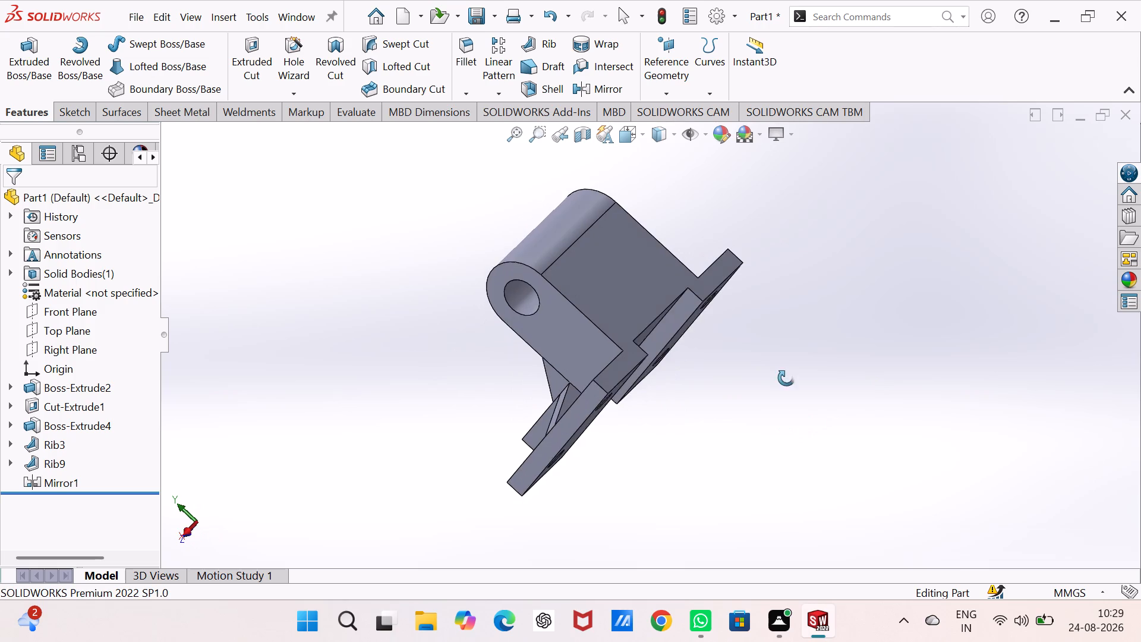
middle_click_drag(786, 378, 791, 363)
middle_click_drag(791, 363, 544, 289)
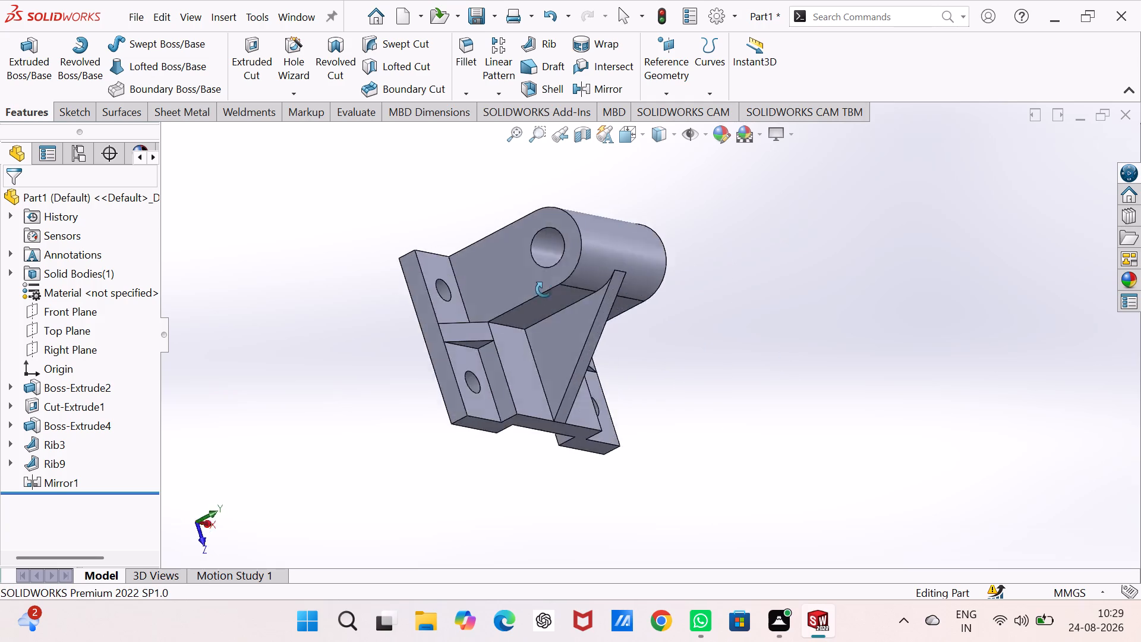
middle_click_drag(544, 289, 467, 173)
middle_click_drag(776, 407, 685, 461)
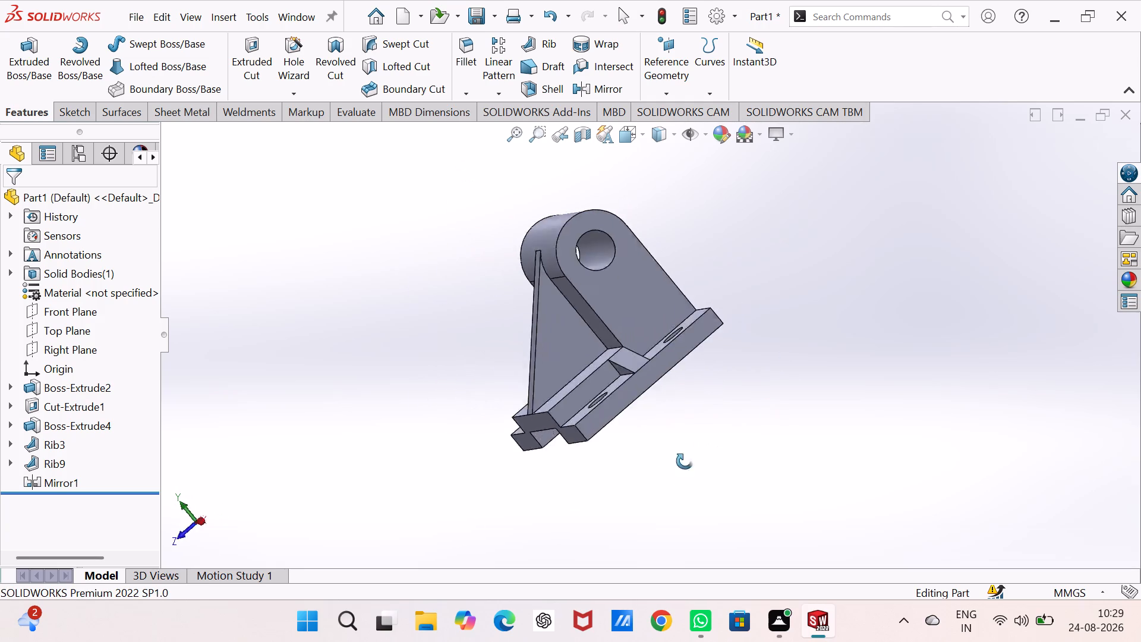
middle_click_drag(685, 461, 687, 498)
key("ctrl+7")
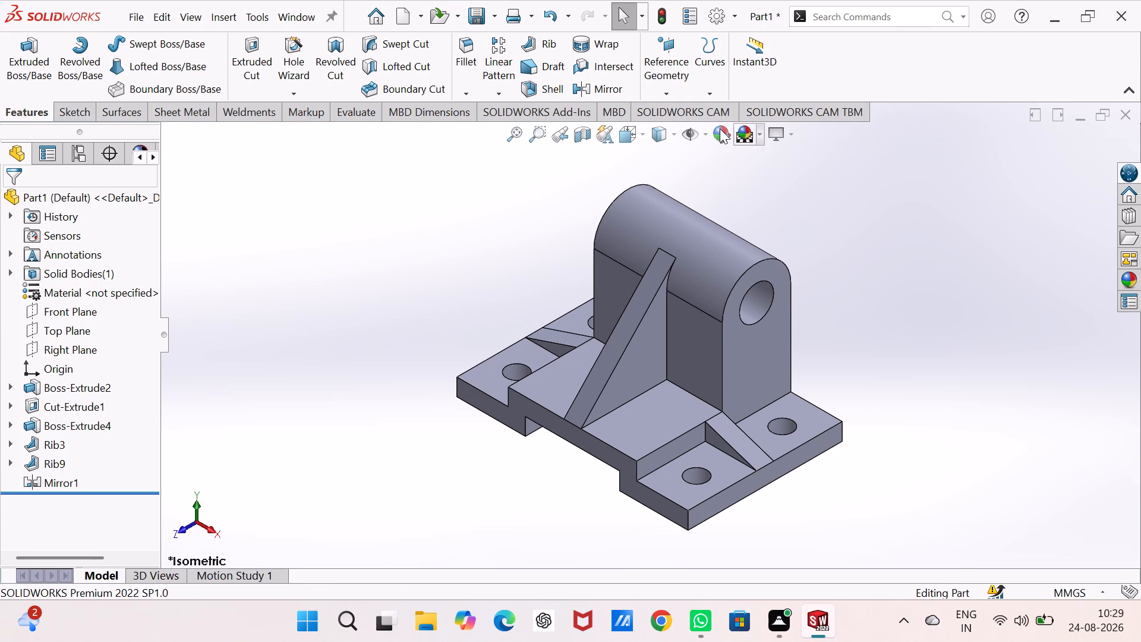
Apply the brushed bronze metal appearance to the whole part.
left_click(1125, 285)
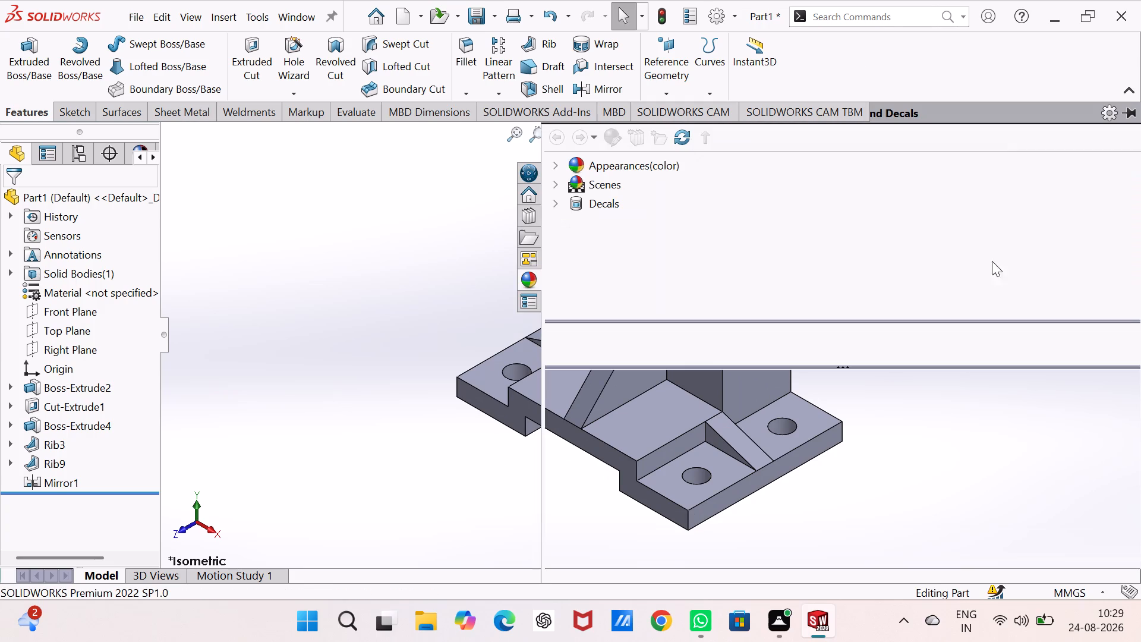
left_click(555, 167)
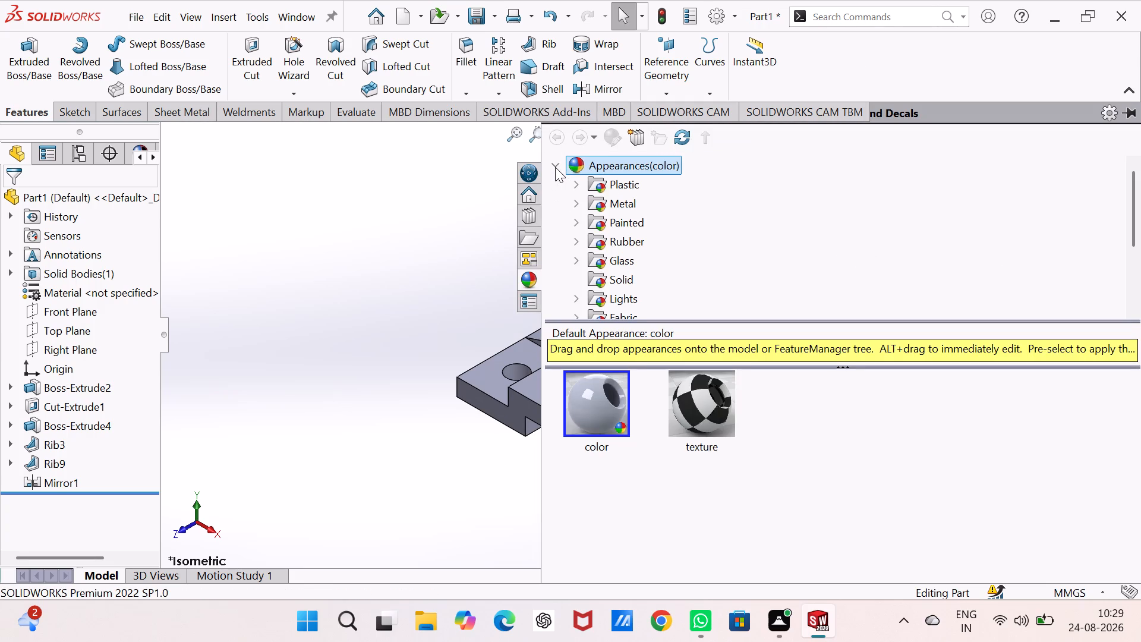
left_click(578, 201)
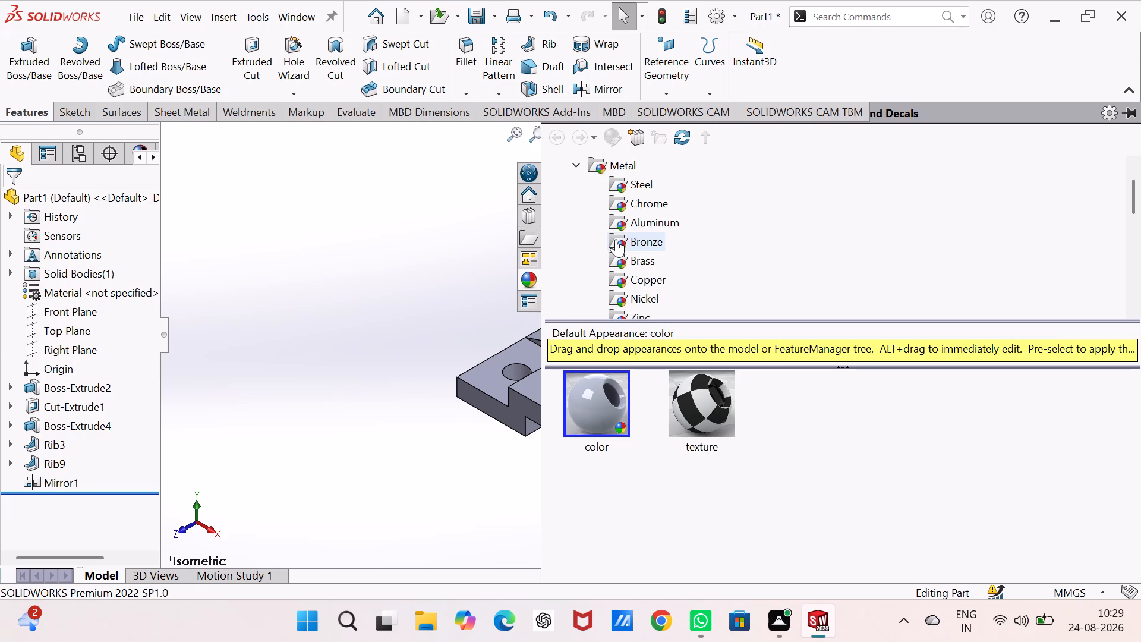
left_click(606, 238)
left_click(628, 238)
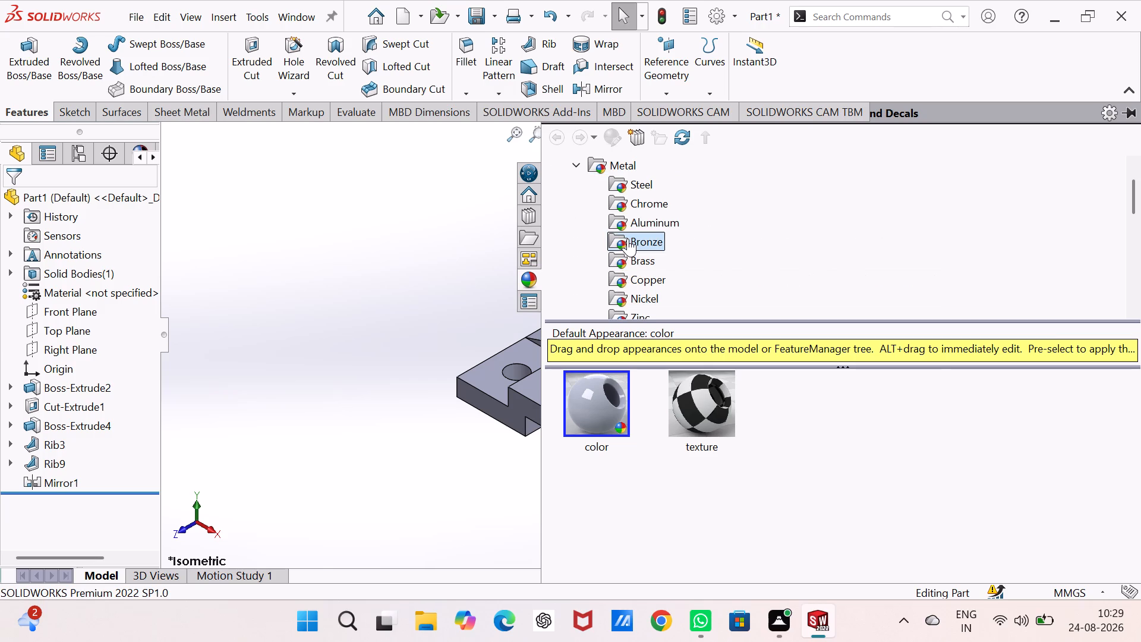
left_click(628, 238)
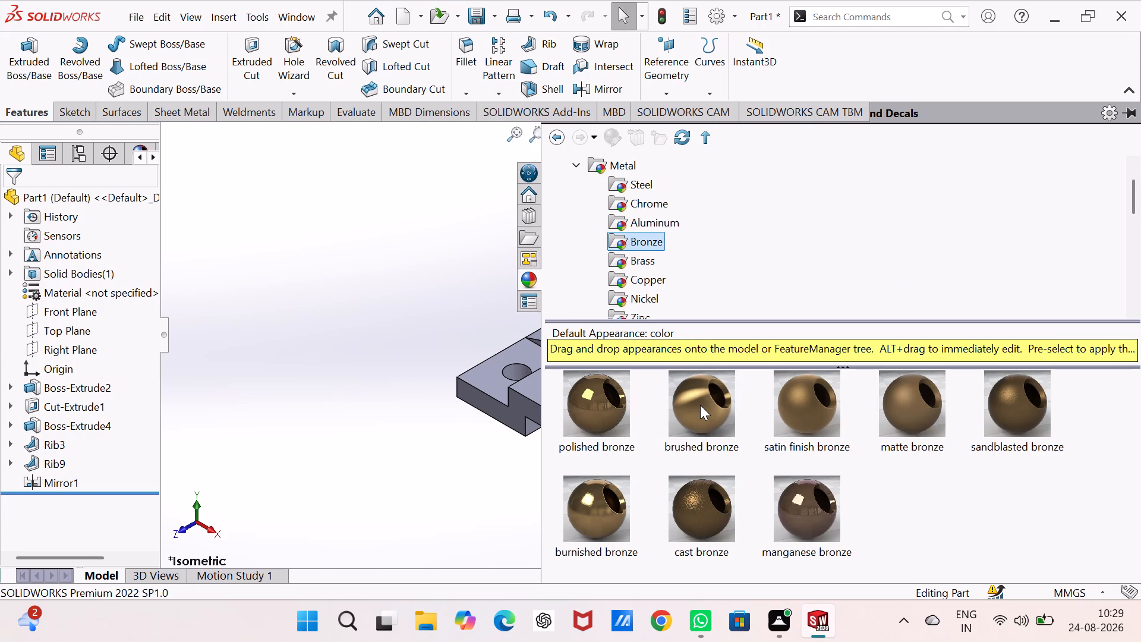
left_click_drag(700, 405, 689, 335)
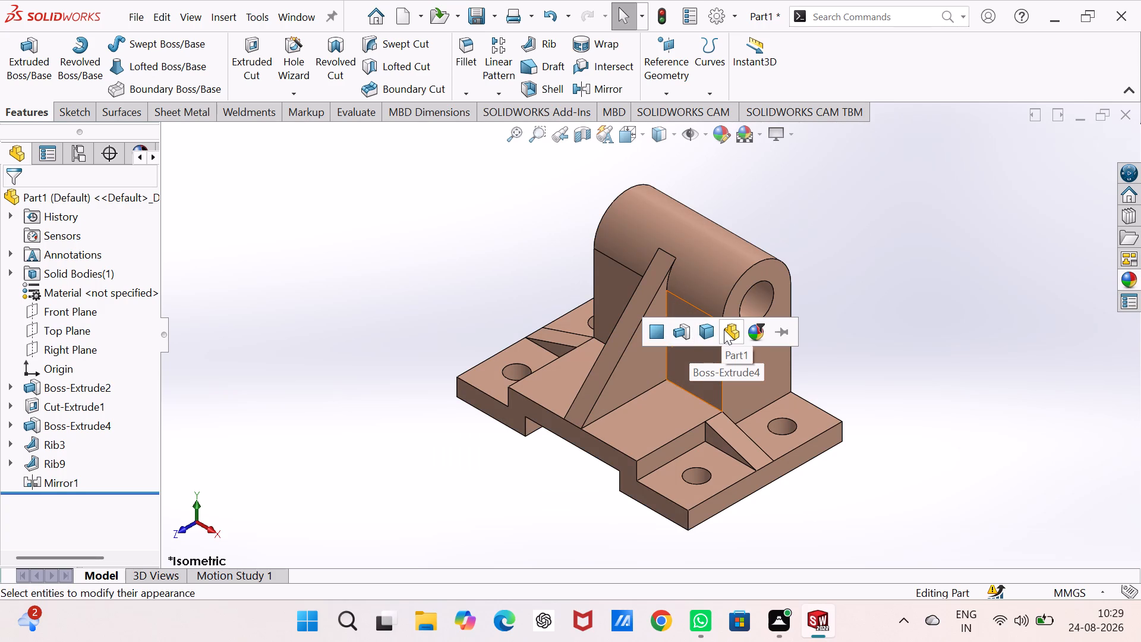
left_click(724, 329)
left_click(866, 314)
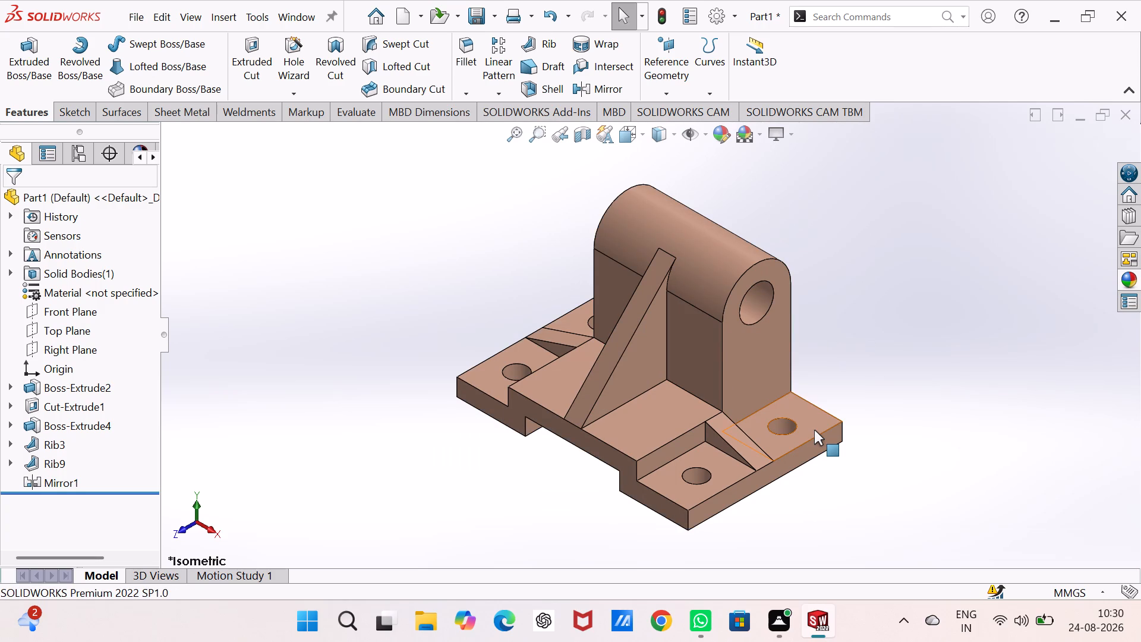
Examine the bronze part from all around, including the notched underside, the holes, the bored upright and the ribs.
middle_click_drag(814, 430, 686, 241)
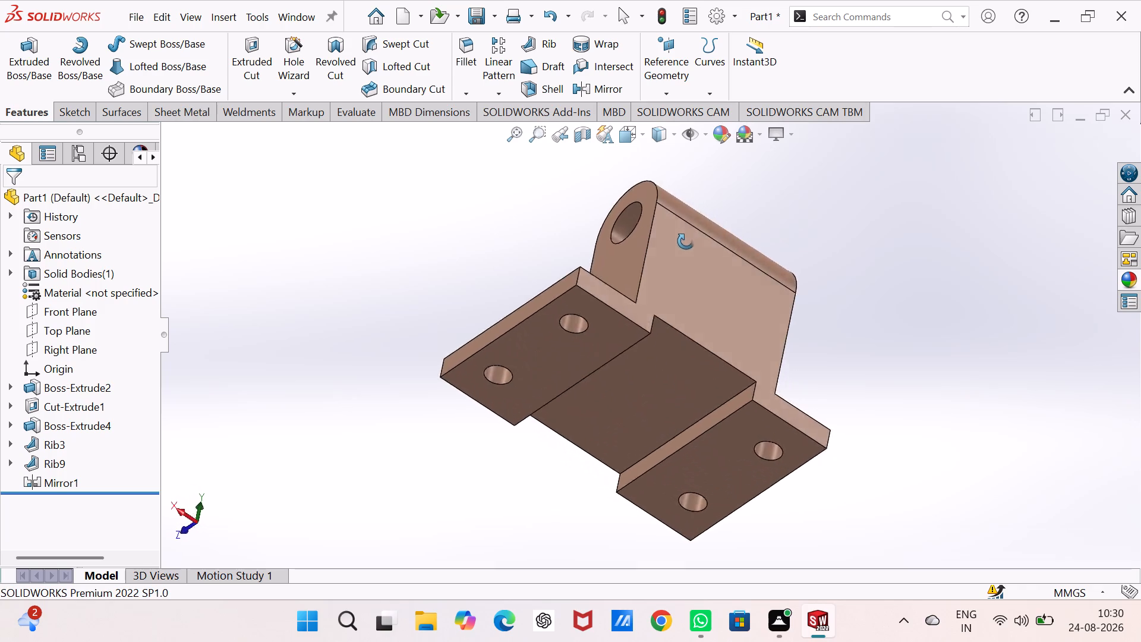
middle_click_drag(686, 241, 404, 334)
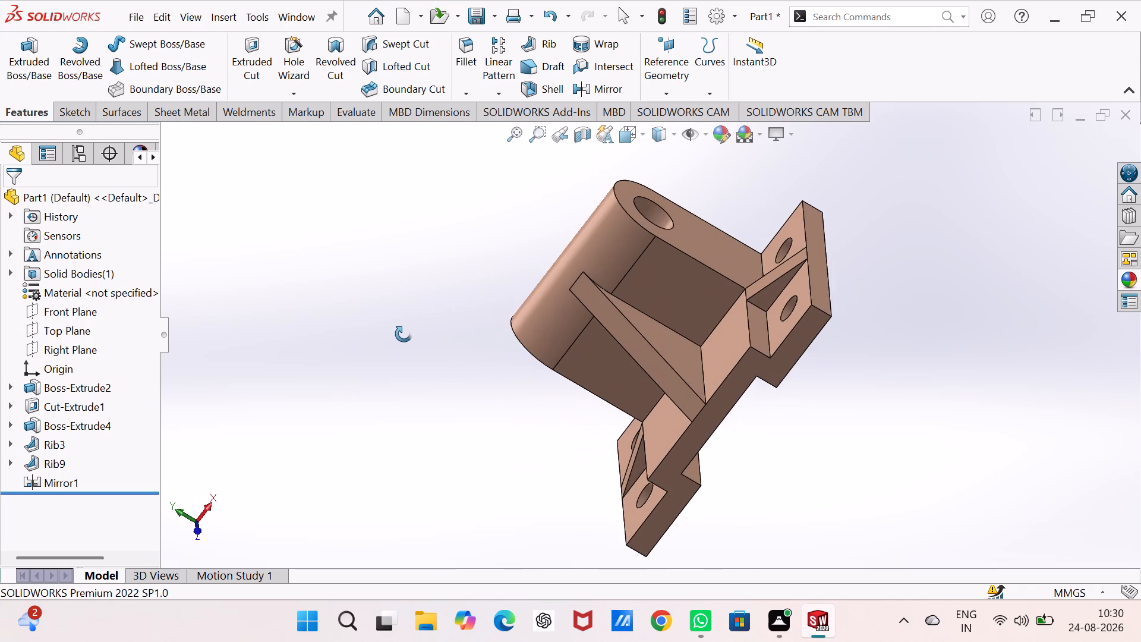
middle_click_drag(404, 334, 670, 326)
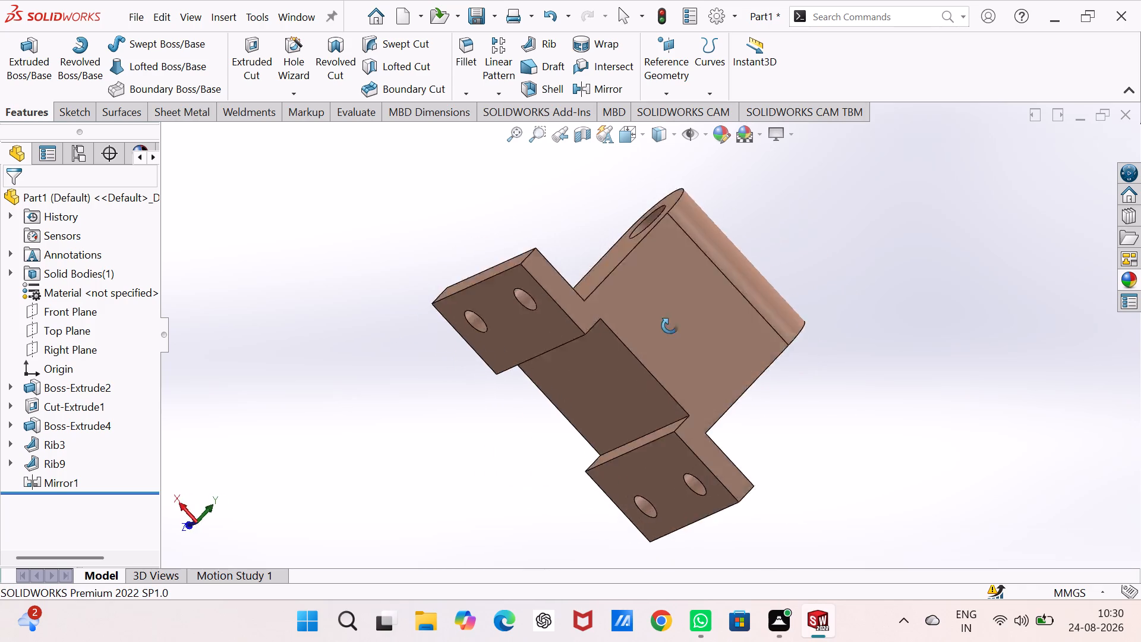
middle_click_drag(670, 326, 831, 574)
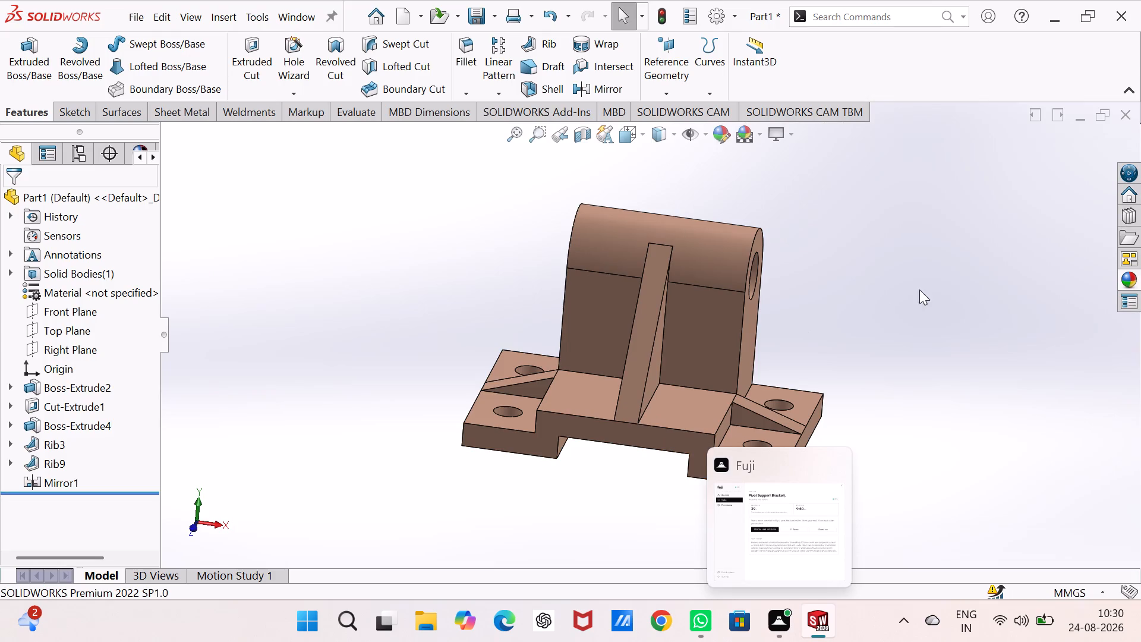
middle_click_drag(916, 341, 766, 374)
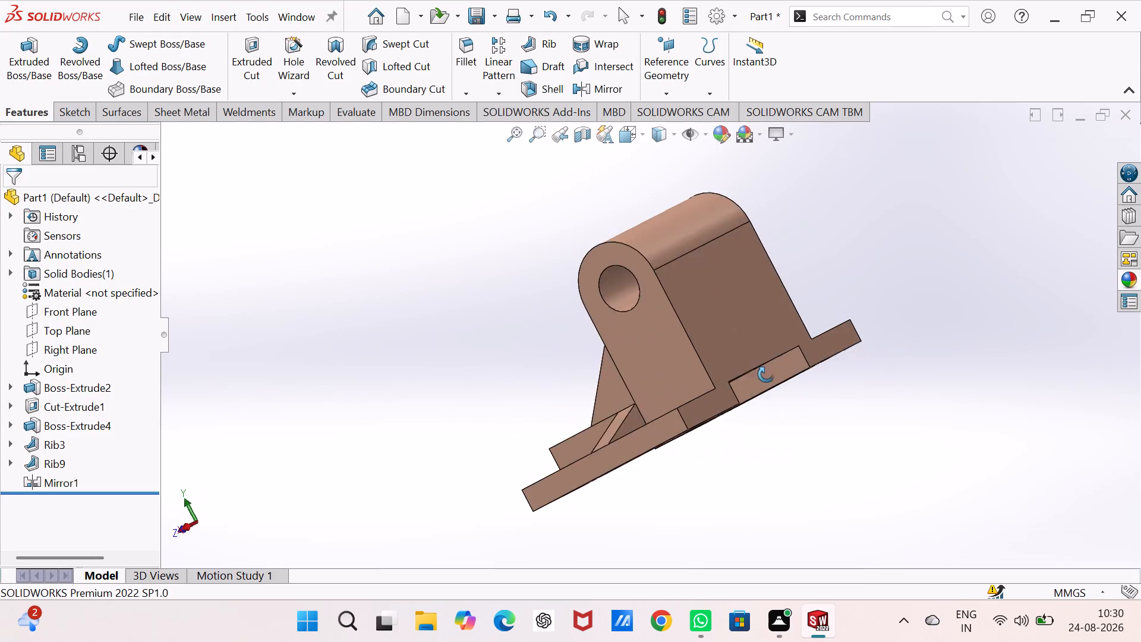
middle_click_drag(766, 374, 881, 298)
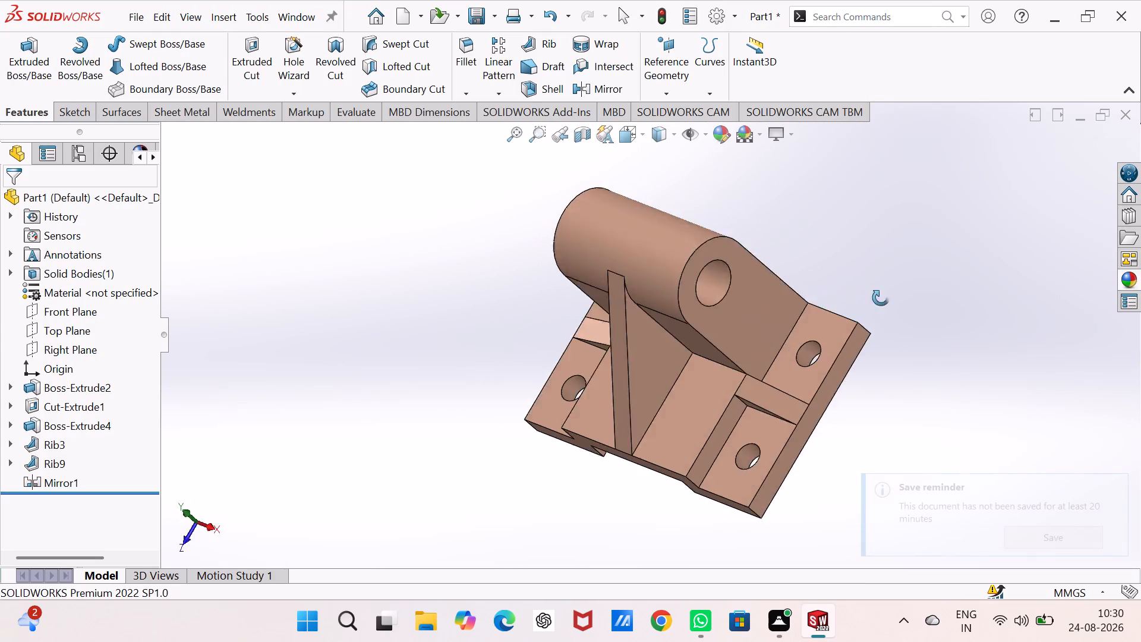
middle_click_drag(881, 298, 929, 308)
middle_click_drag(592, 448, 814, 297)
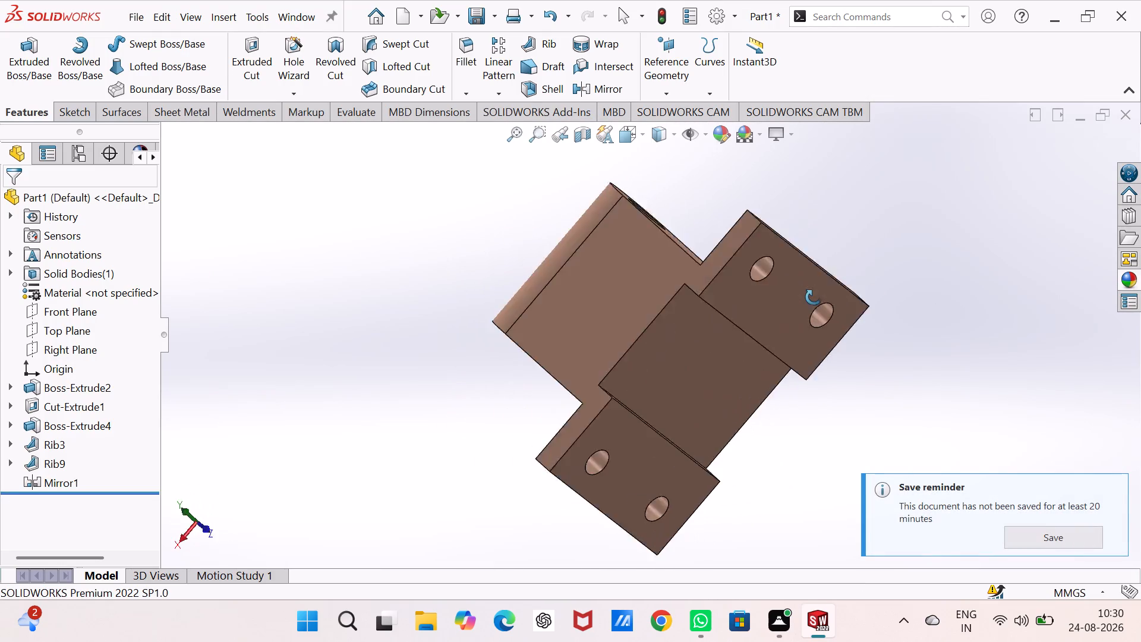
middle_click_drag(814, 297, 652, 262)
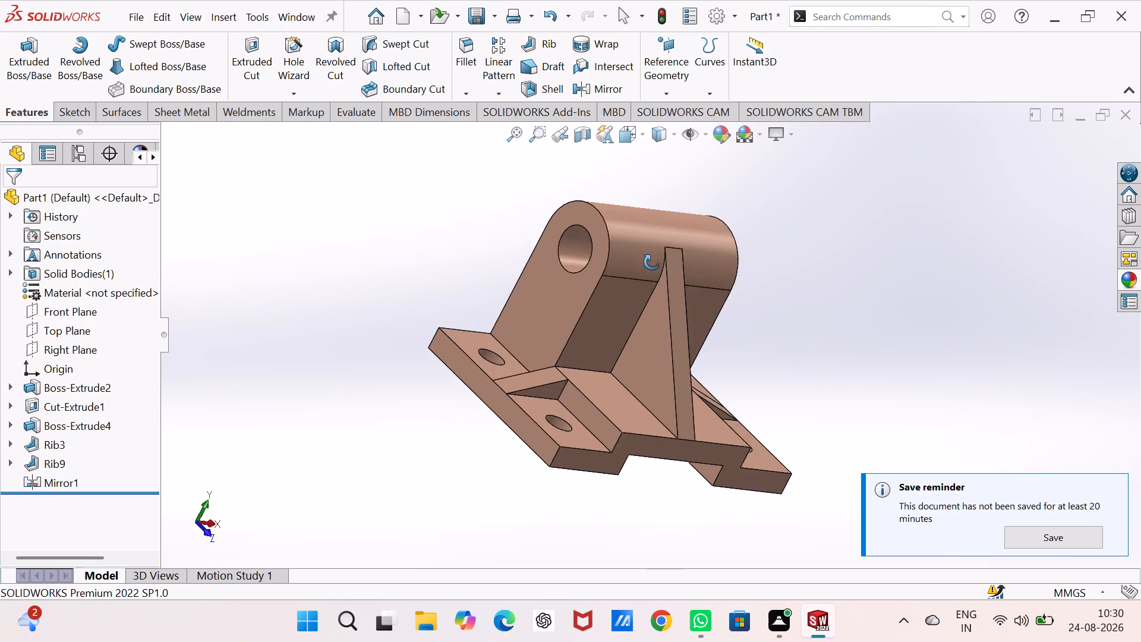
middle_click_drag(652, 262, 612, 401)
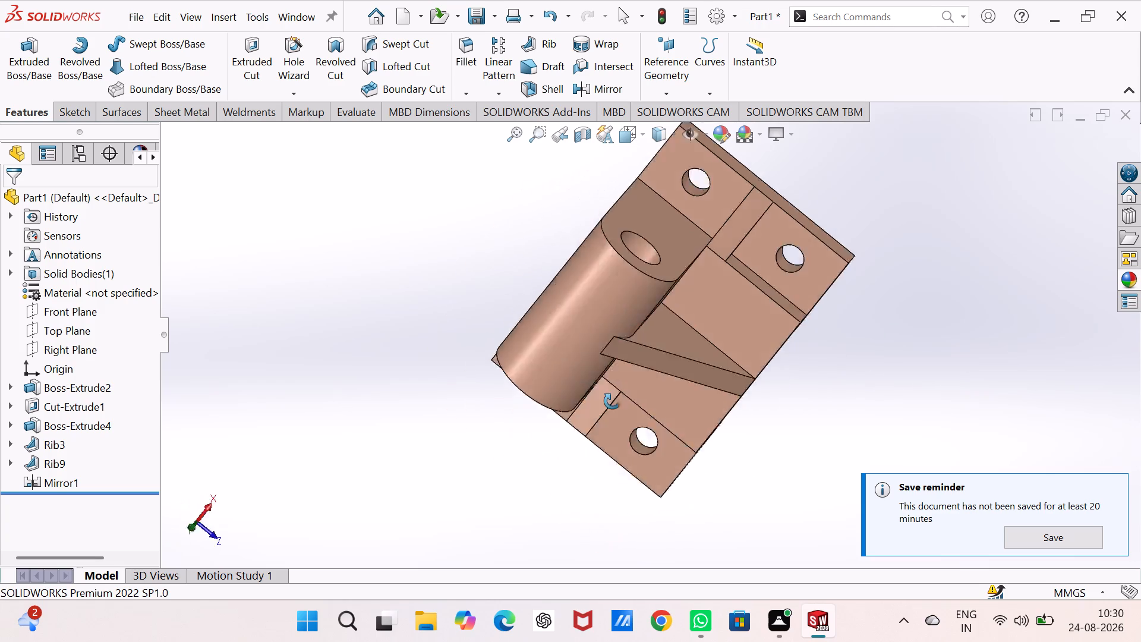
middle_click_drag(612, 401, 518, 309)
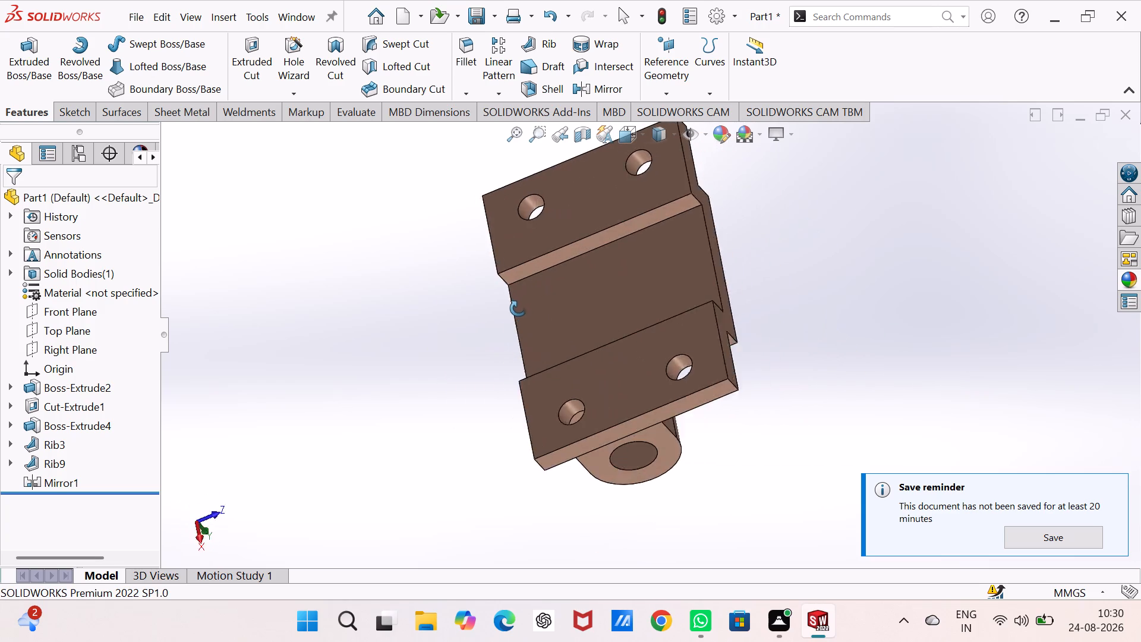
middle_click_drag(518, 309, 910, 319)
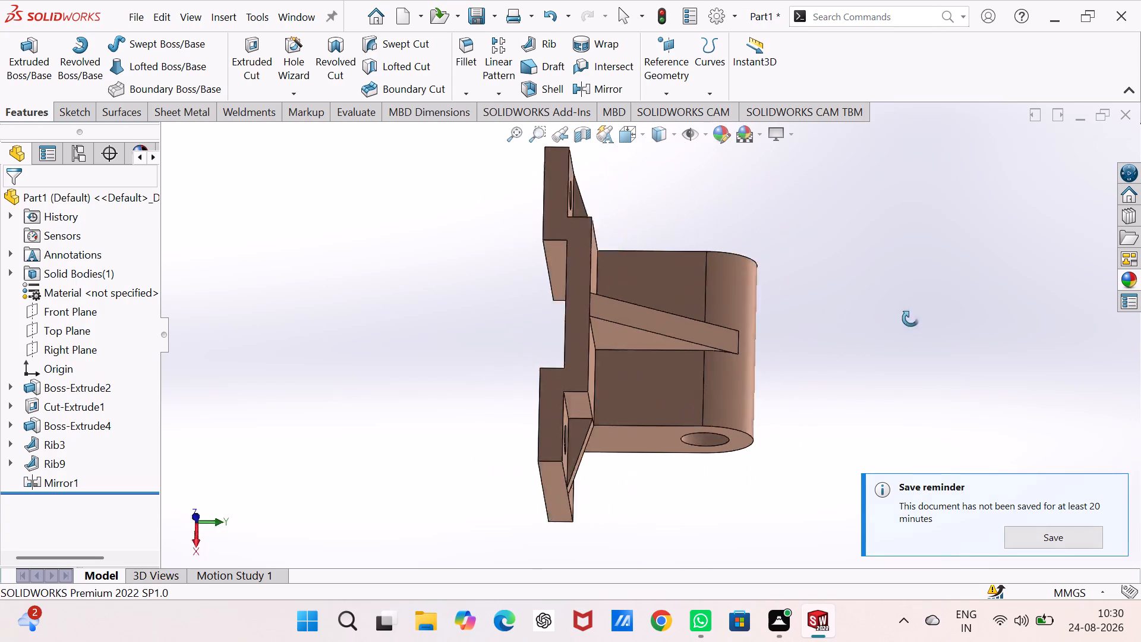
middle_click_drag(910, 319, 486, 367)
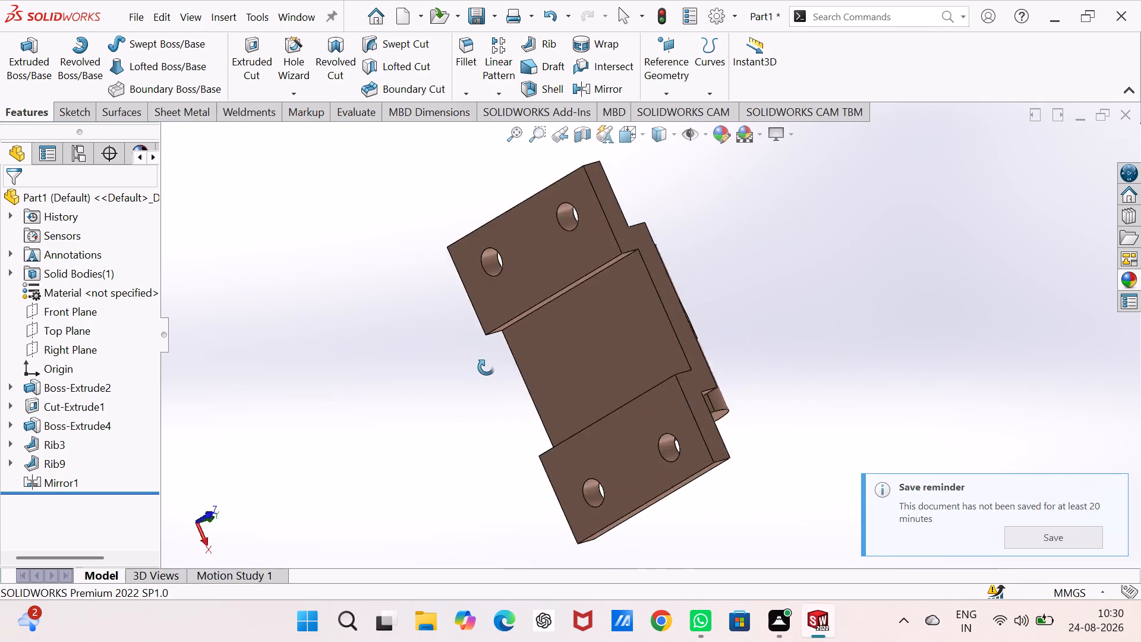
middle_click_drag(486, 367, 868, 300)
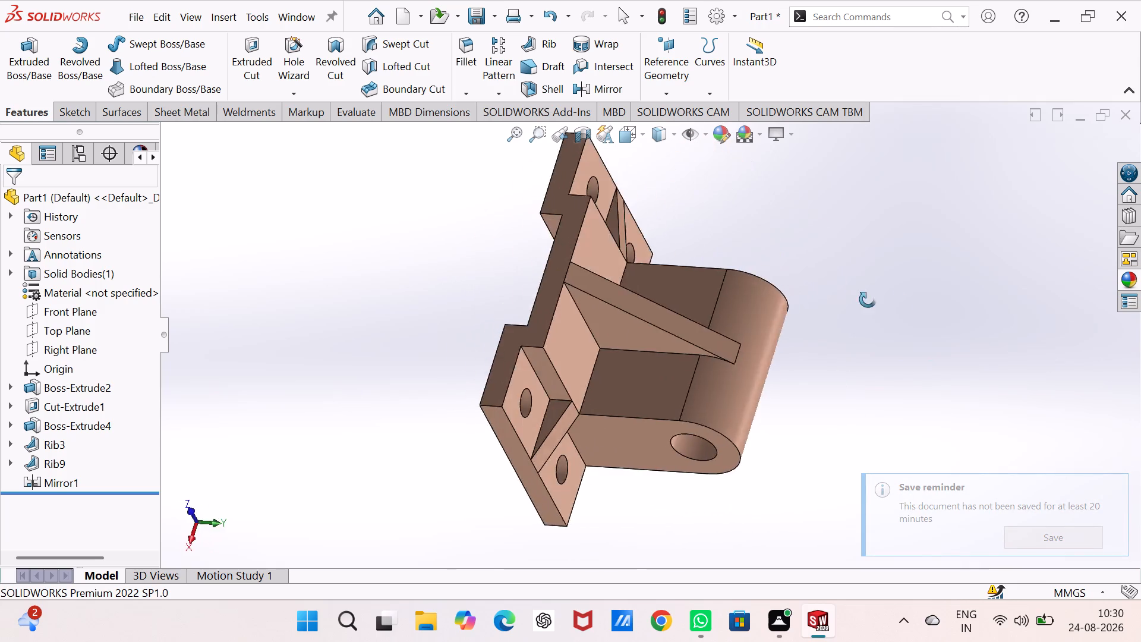
middle_click_drag(868, 300, 464, 319)
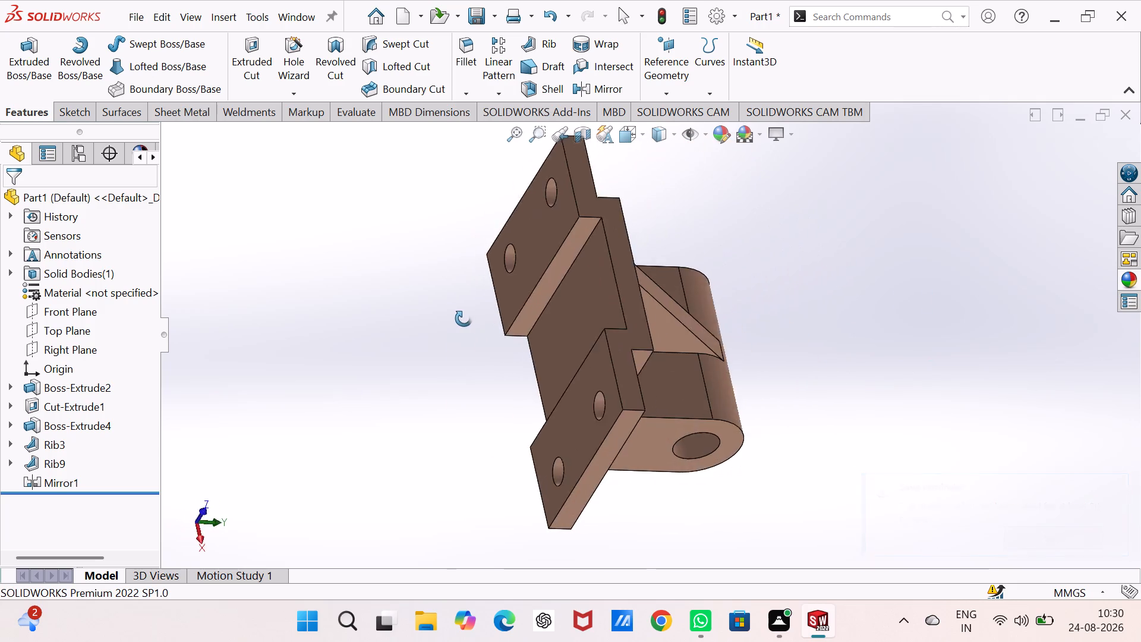
middle_click_drag(464, 319, 1053, 282)
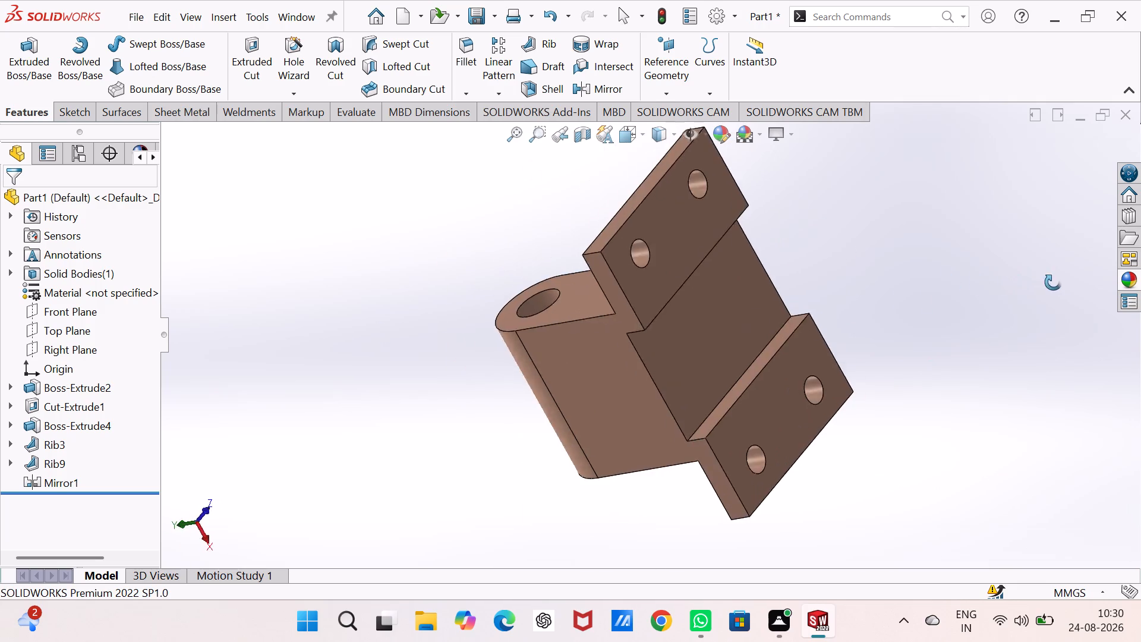
middle_click_drag(1053, 282, 349, 310)
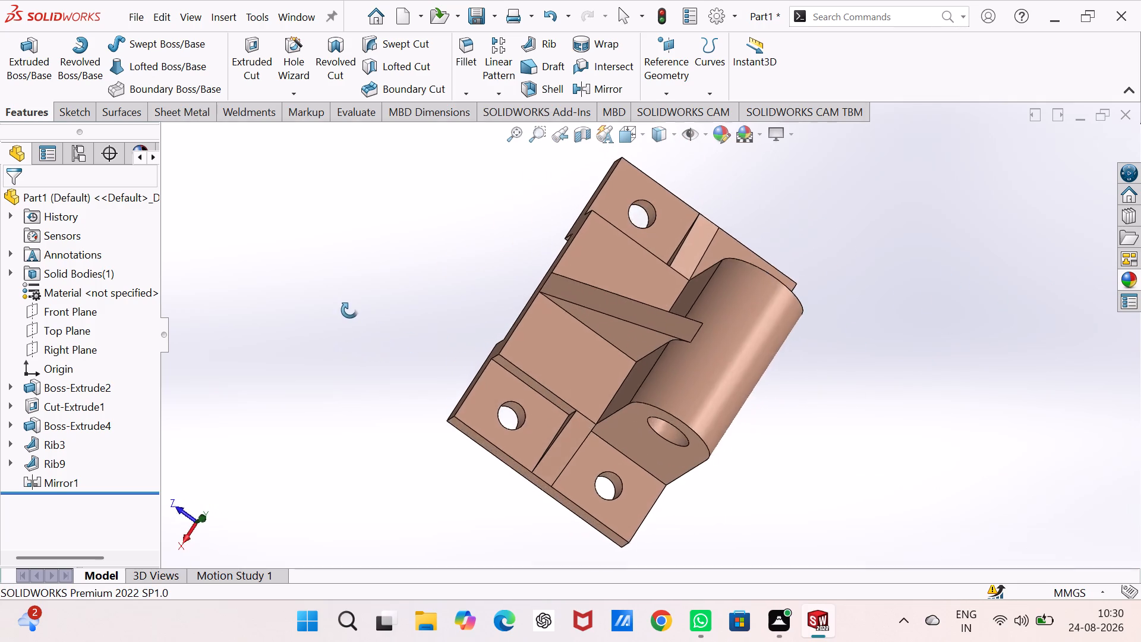
middle_click_drag(349, 310, 869, 398)
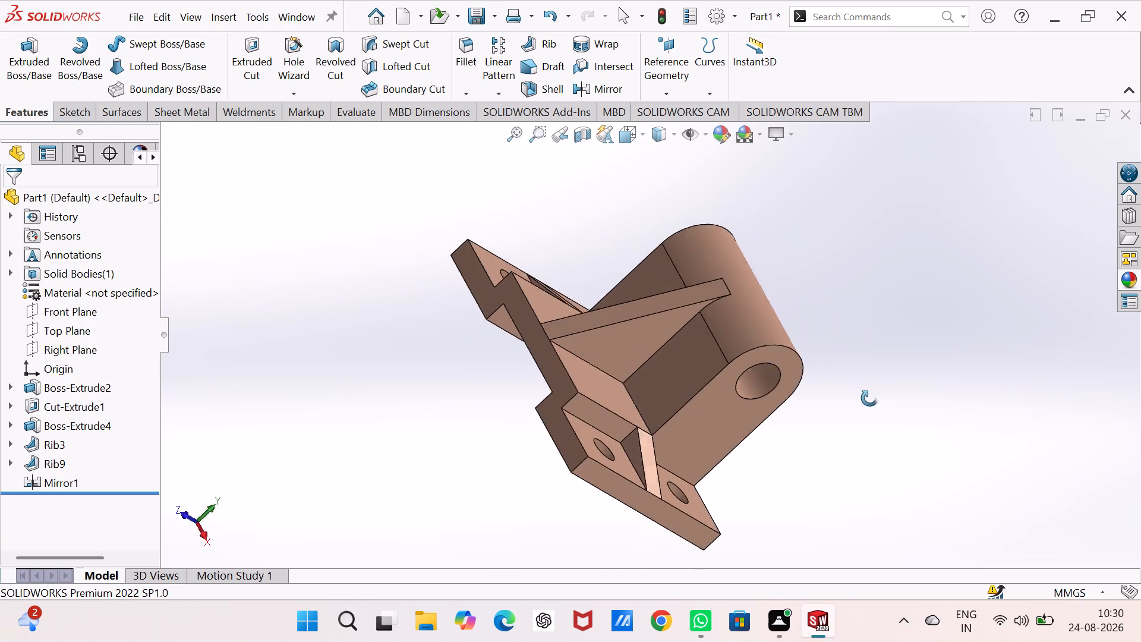
Return the finished part to the isometric view and save it as "pivot bracket" in the projects folder.
middle_click_drag(869, 398, 782, 273)
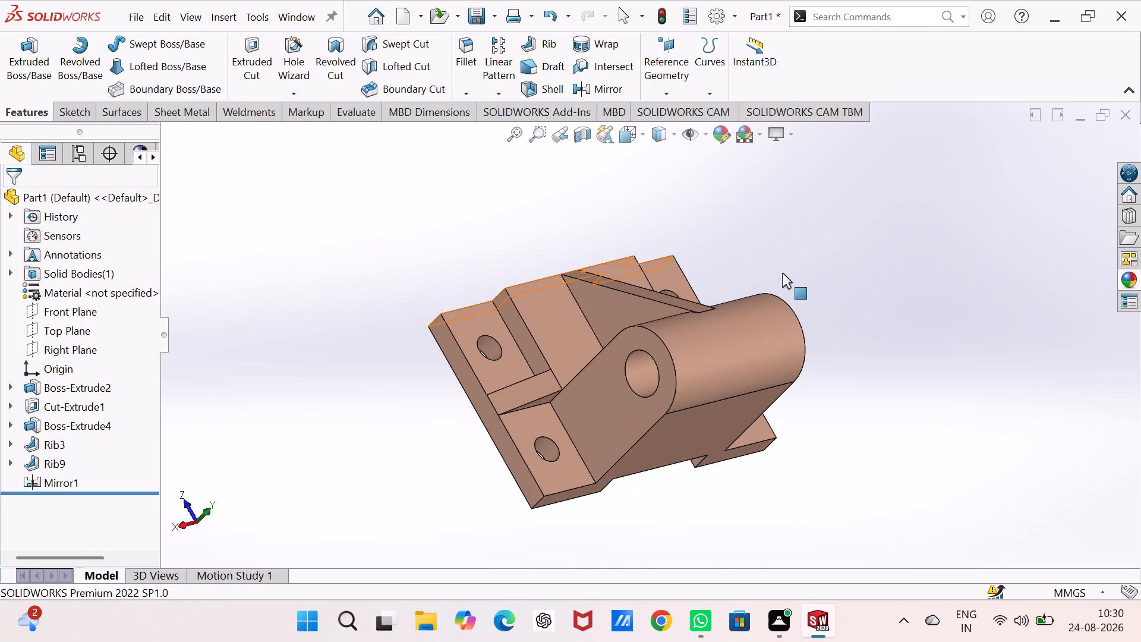
key("ctrl+7")
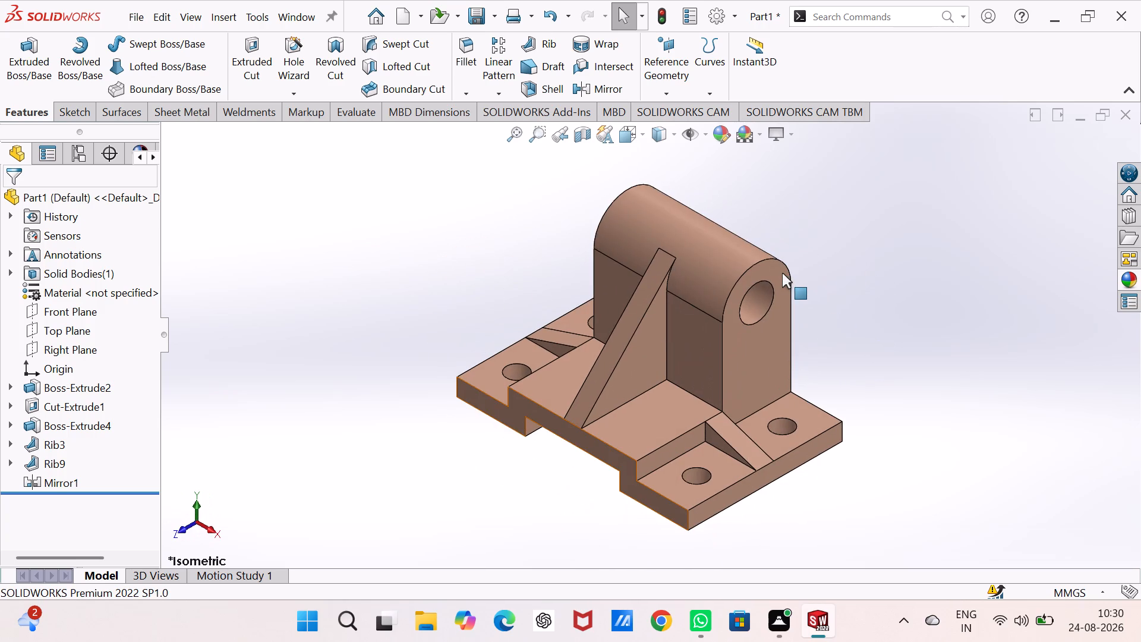
key("ctrl+s")
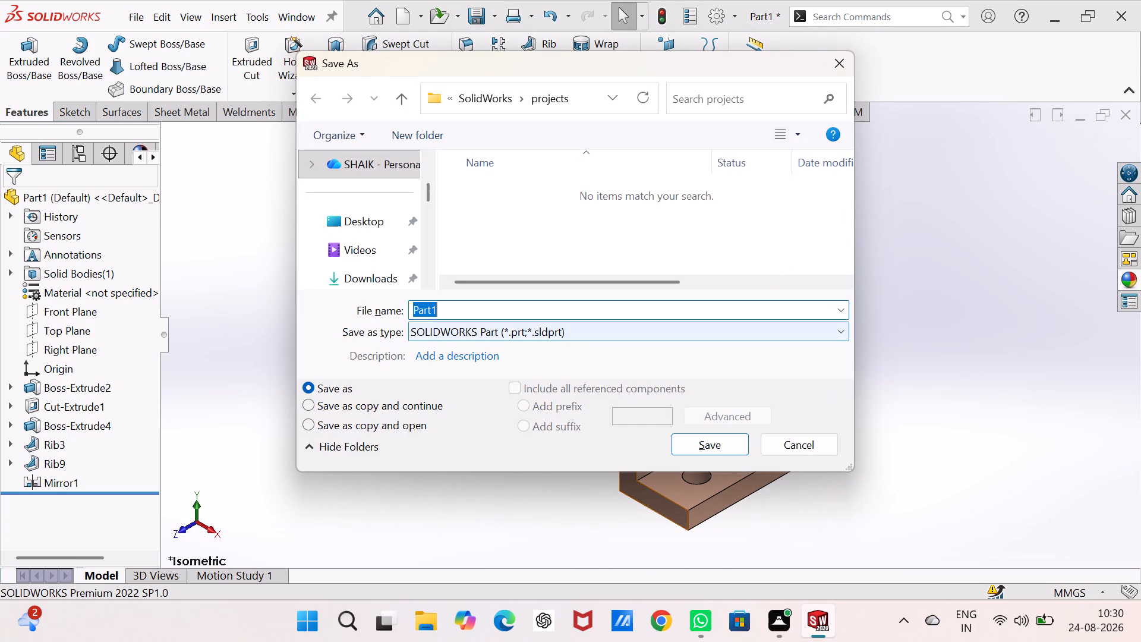
type("pivot")
key("space")
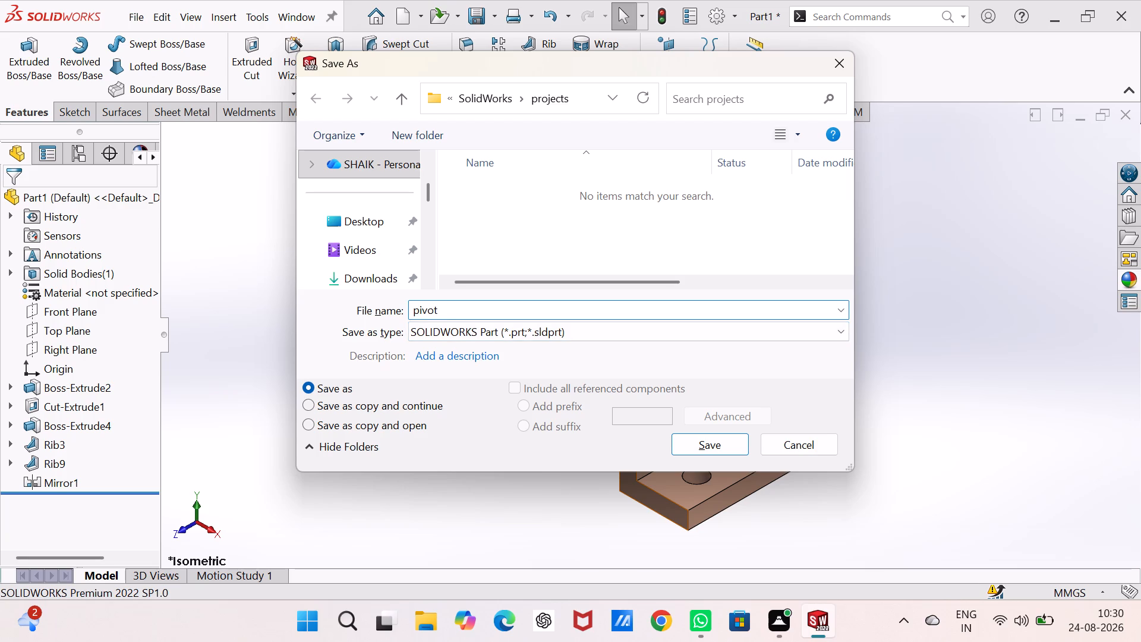
type("bracket")
key("Return")
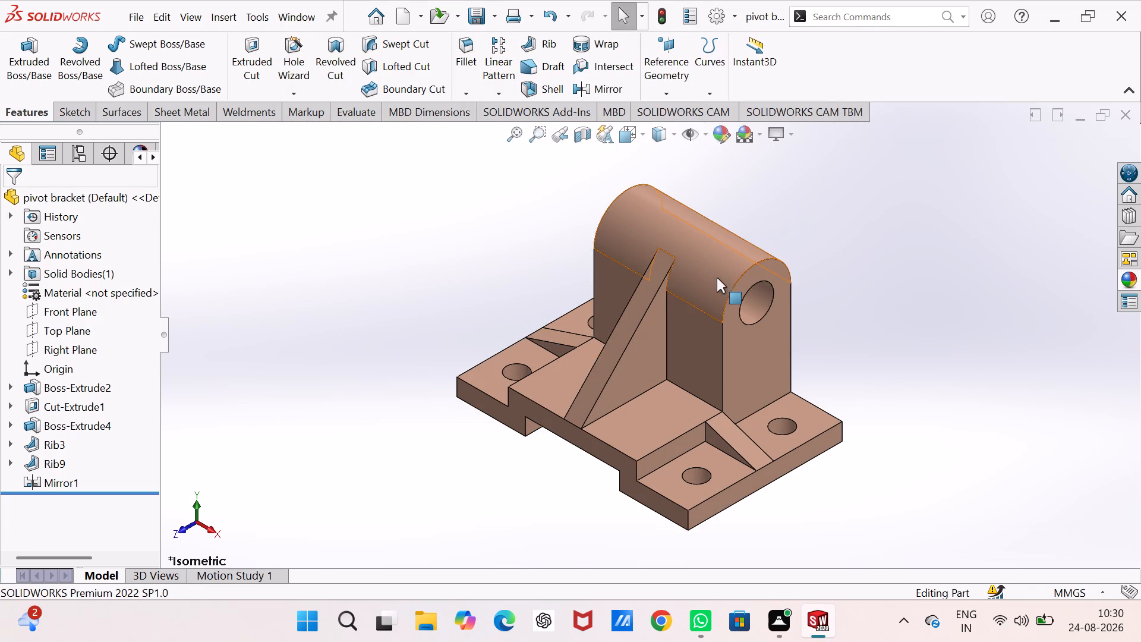
Create a new drawing document on a standard A3 (ISO) sheet with the sheet format displayed.
key("ctrl+n")
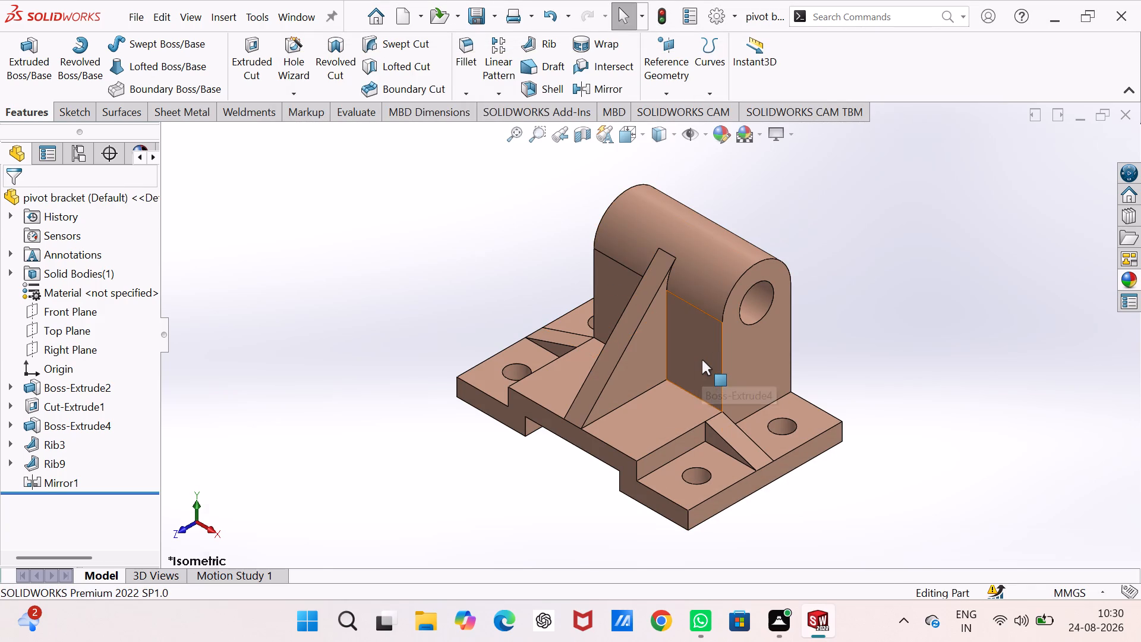
left_click(797, 332)
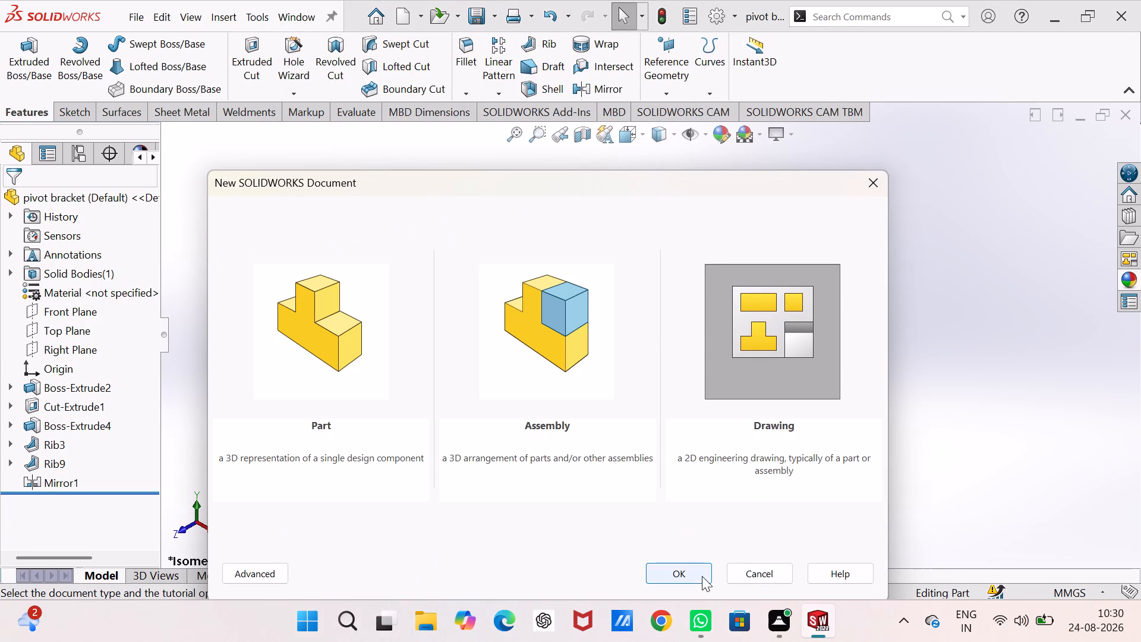
left_click(699, 575)
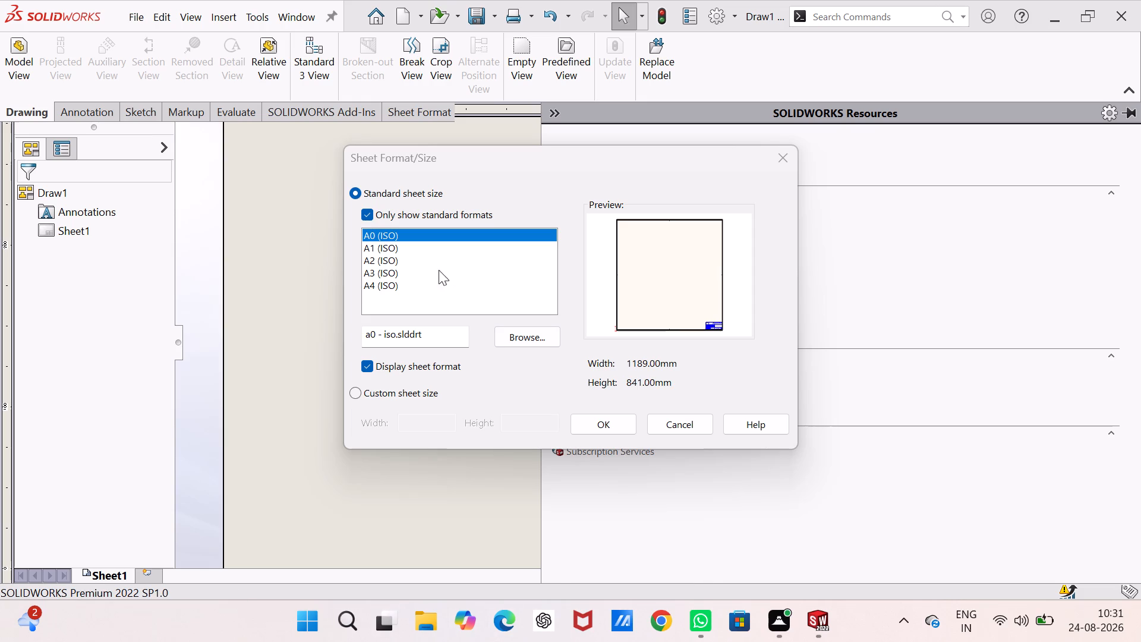
left_click(408, 275)
left_click(614, 428)
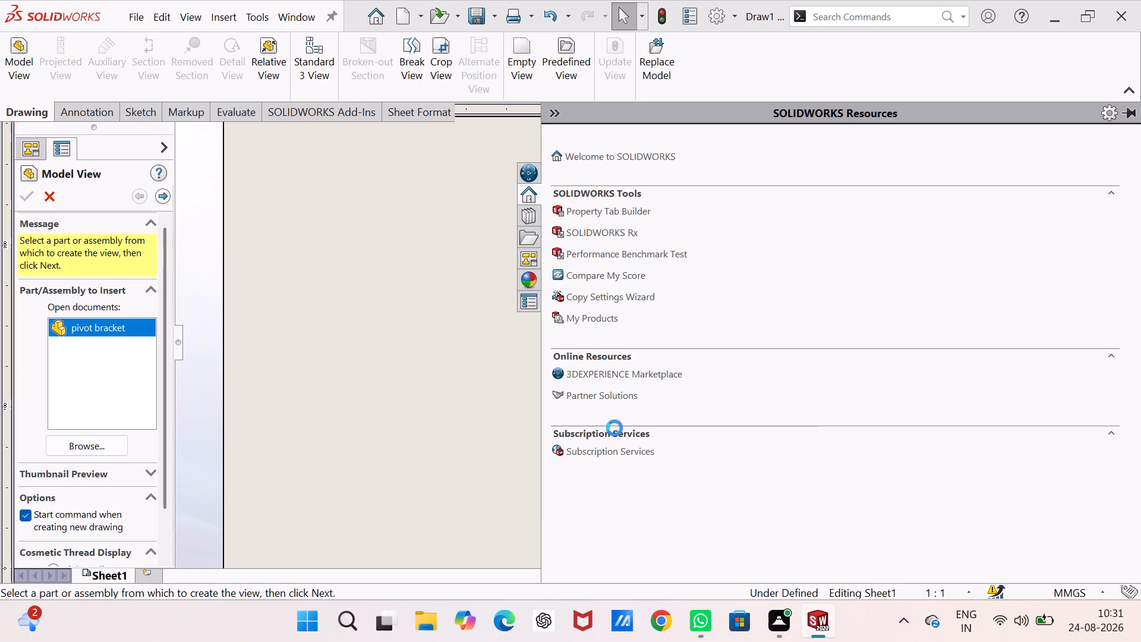
left_click(452, 369)
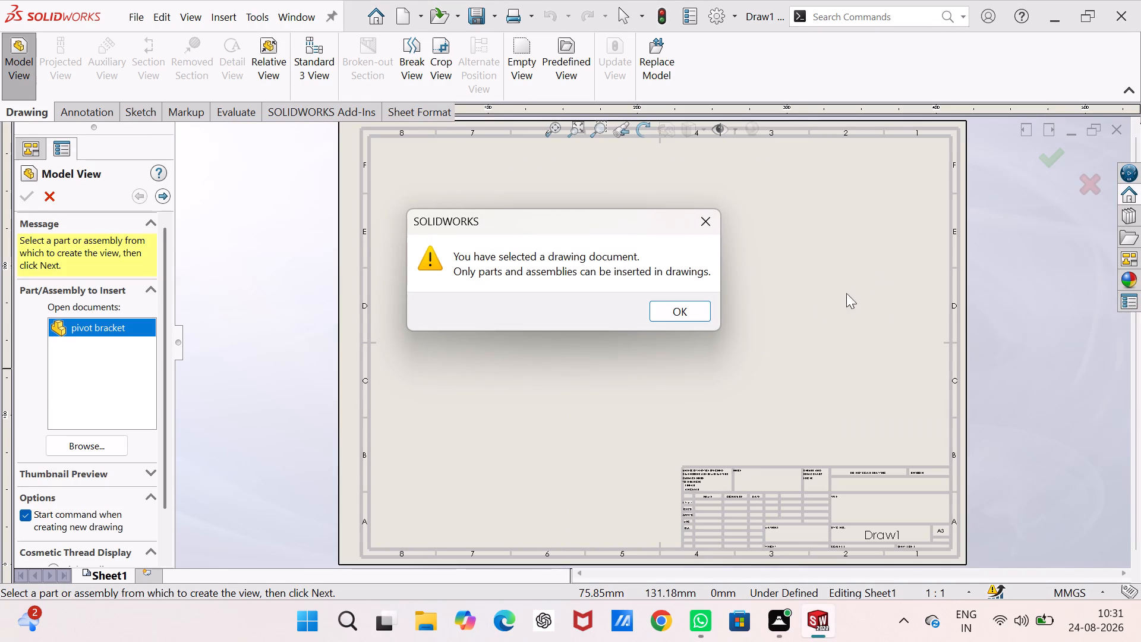
left_click(680, 312)
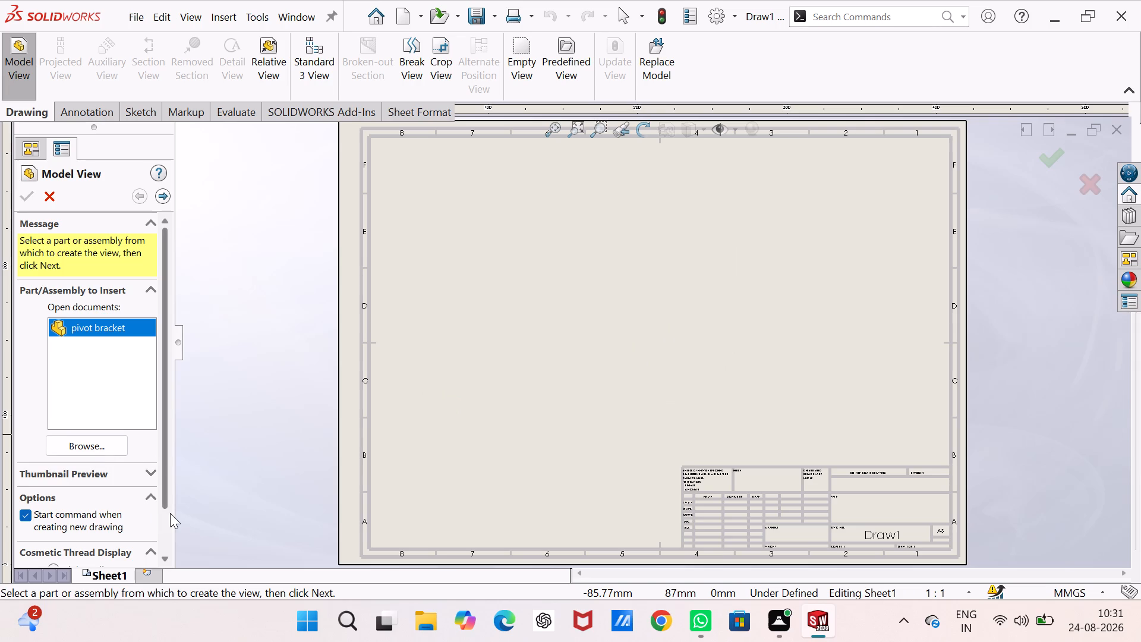
Insert a front model view of the pivot bracket at a custom 1:1 scale in the lower-left area of the sheet.
left_click_drag(163, 495, 167, 552)
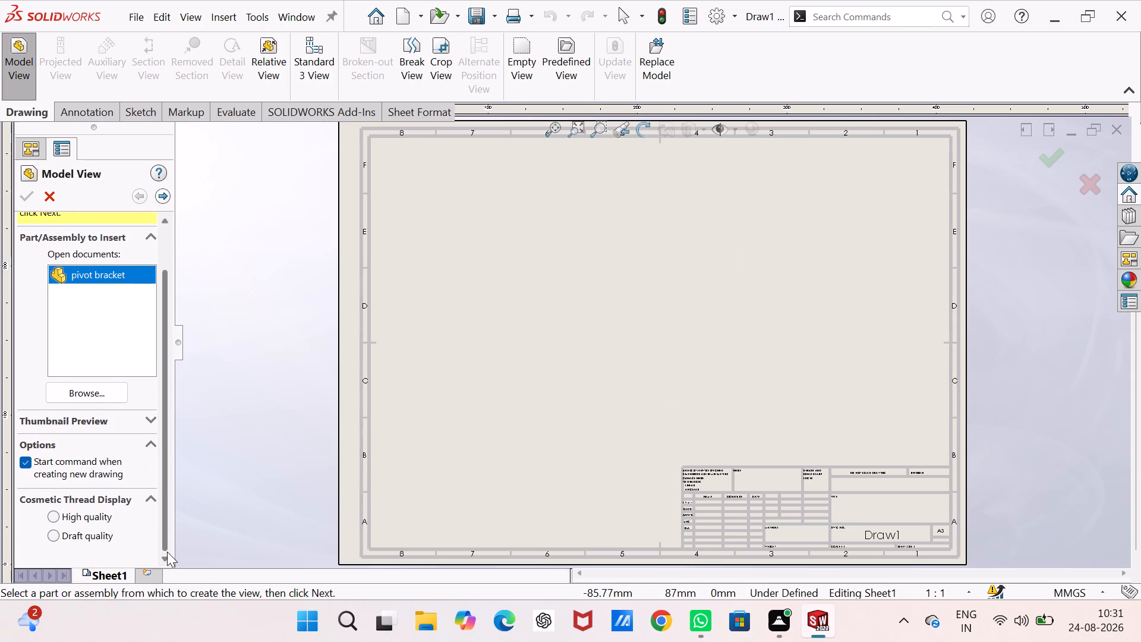
left_click_drag(167, 552, 146, 479)
left_click(86, 447)
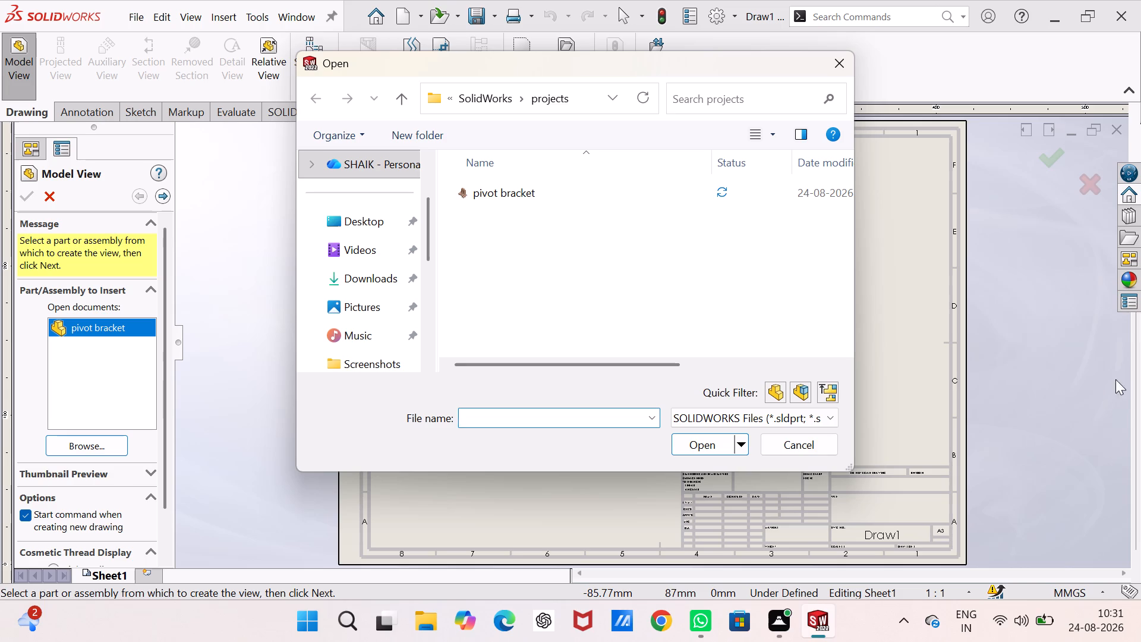
left_click(509, 190)
left_click(704, 444)
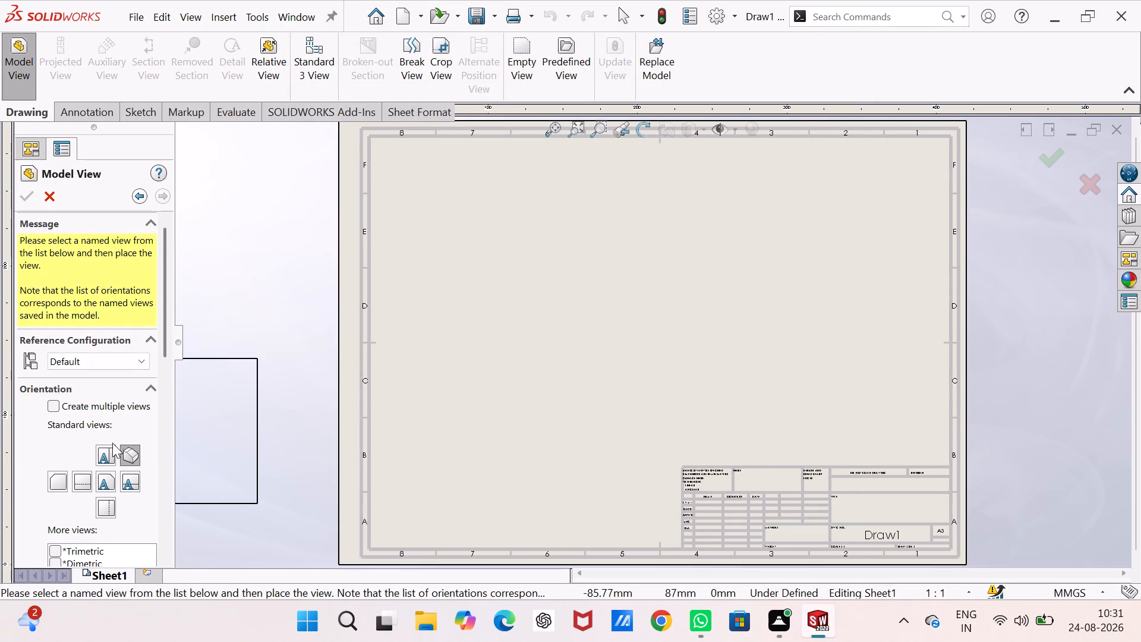
left_click(112, 473)
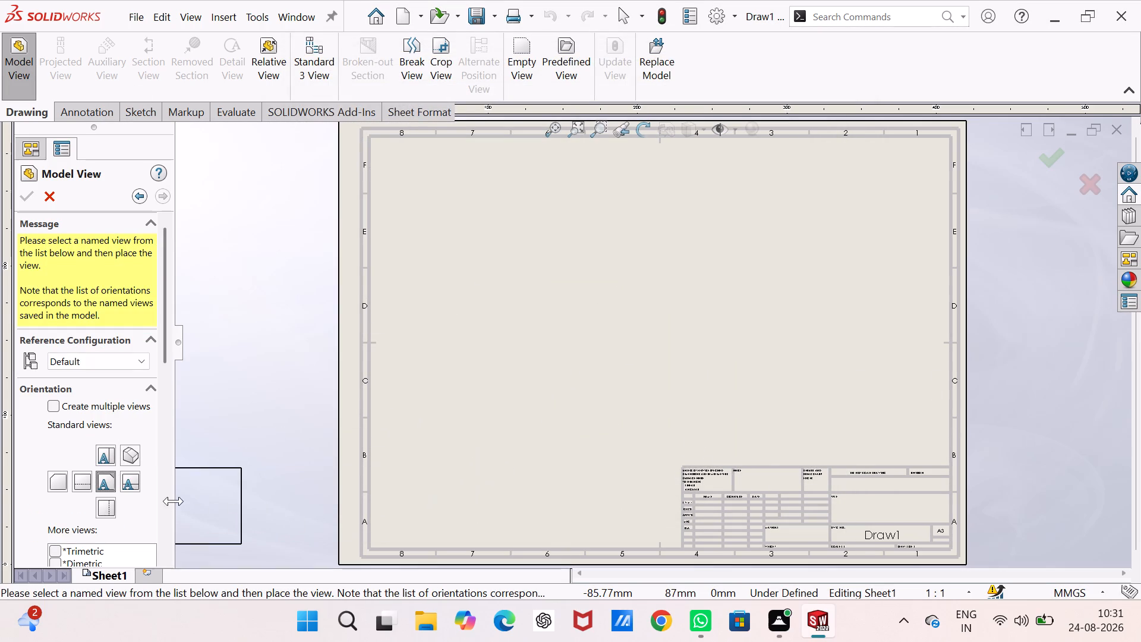
left_click_drag(161, 348, 170, 498)
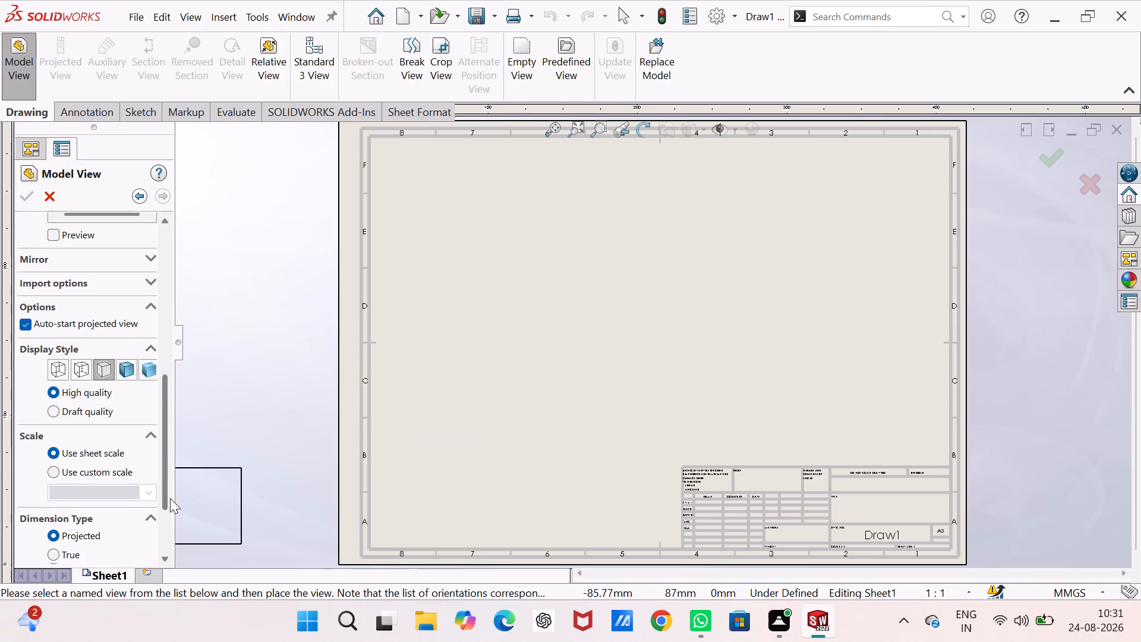
left_click_drag(170, 498, 169, 527)
left_click(55, 326)
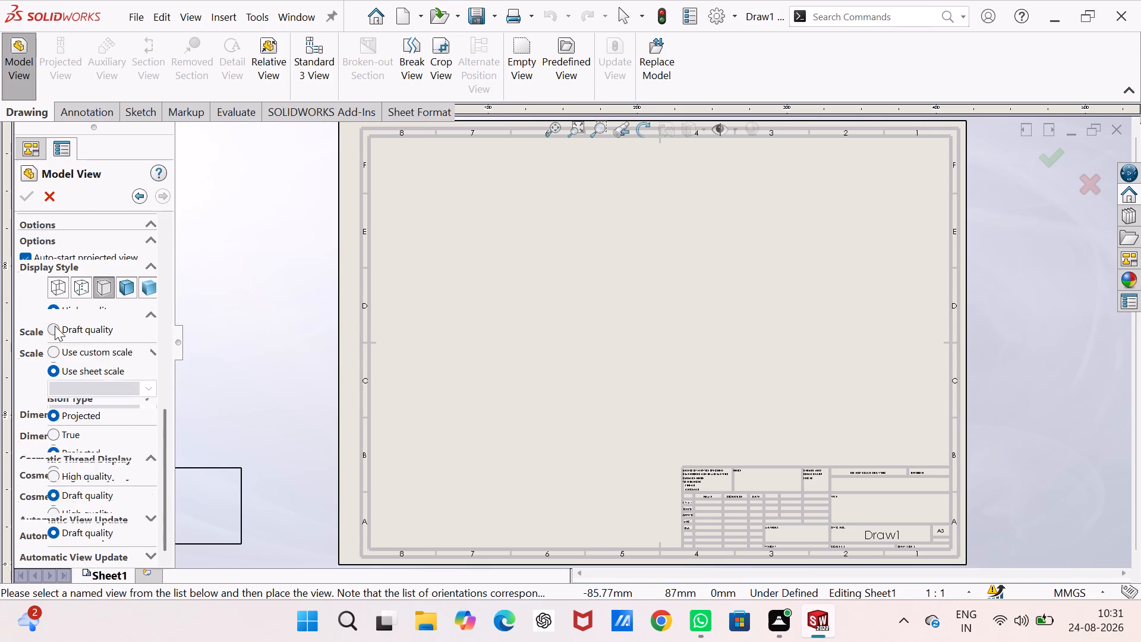
left_click(145, 389)
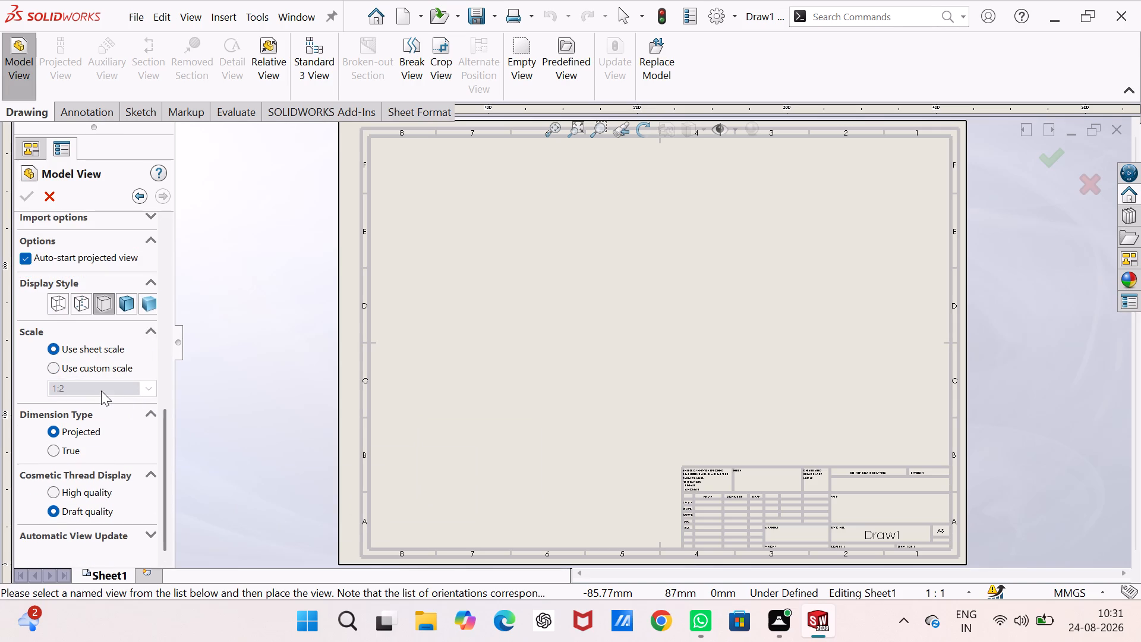
left_click(71, 365)
left_click(141, 391)
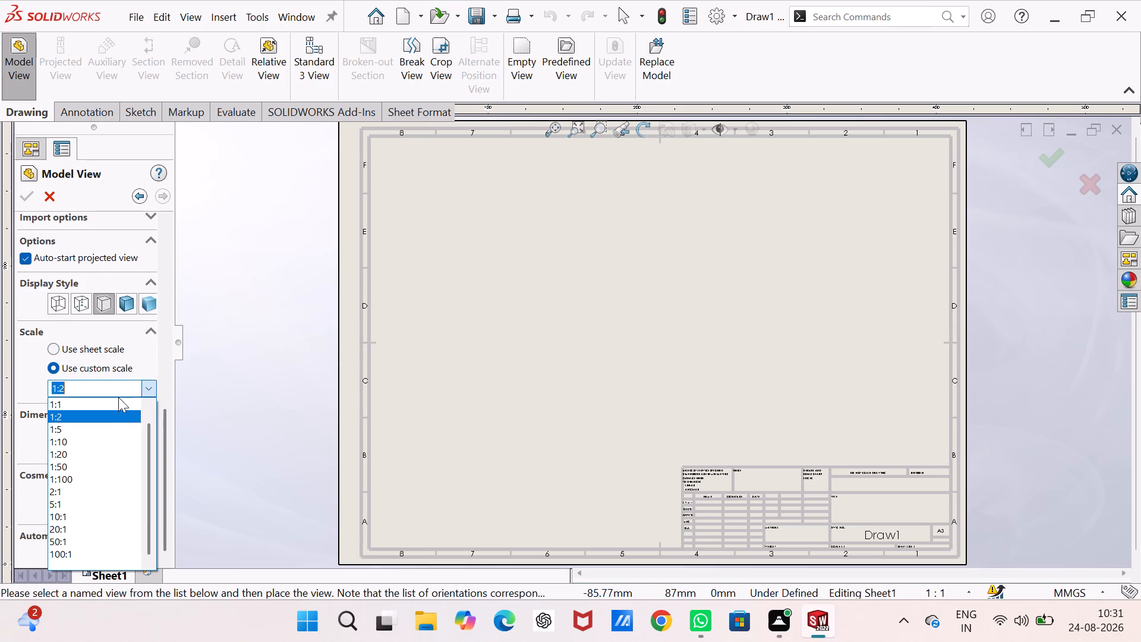
left_click(96, 409)
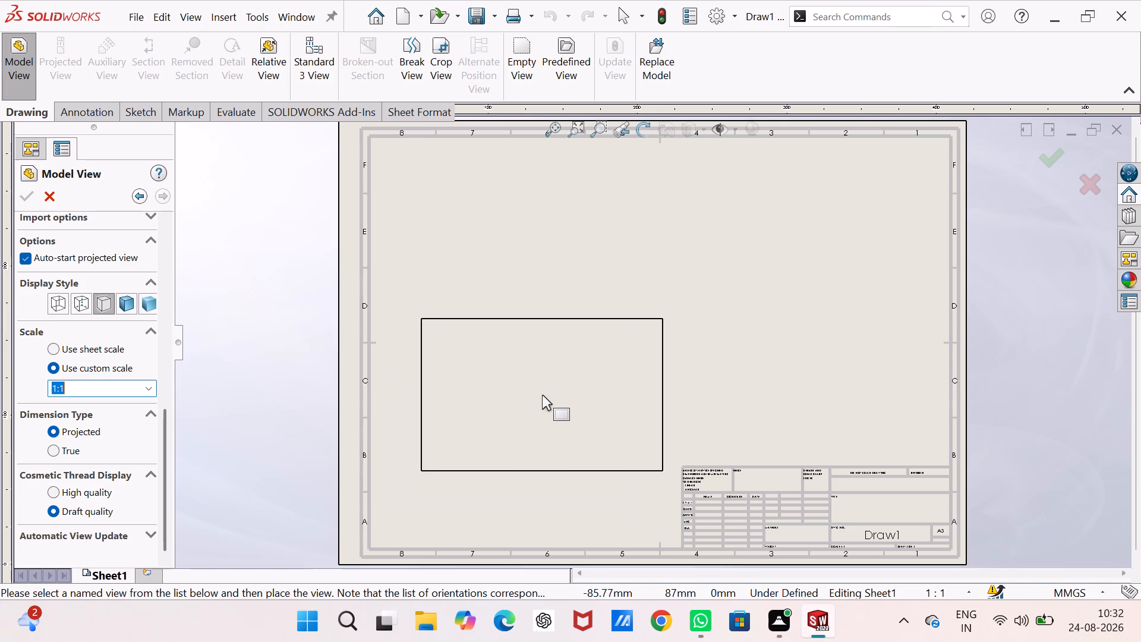
left_click(533, 404)
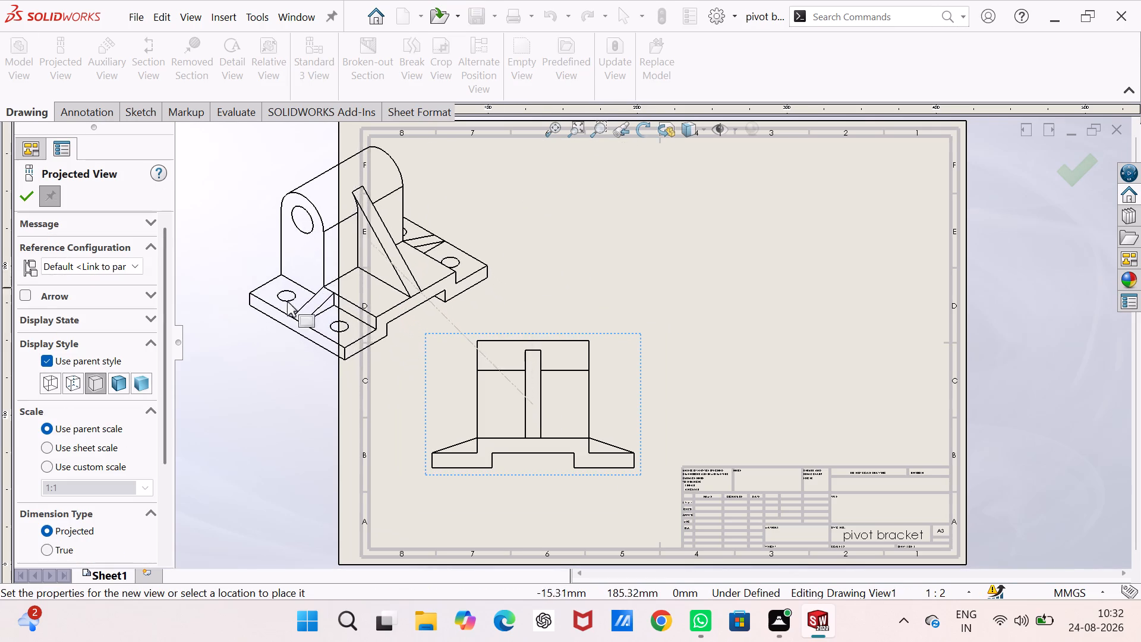
Set the display style of the view being projected from the front view to Hidden Lines Visible.
left_click(65, 381)
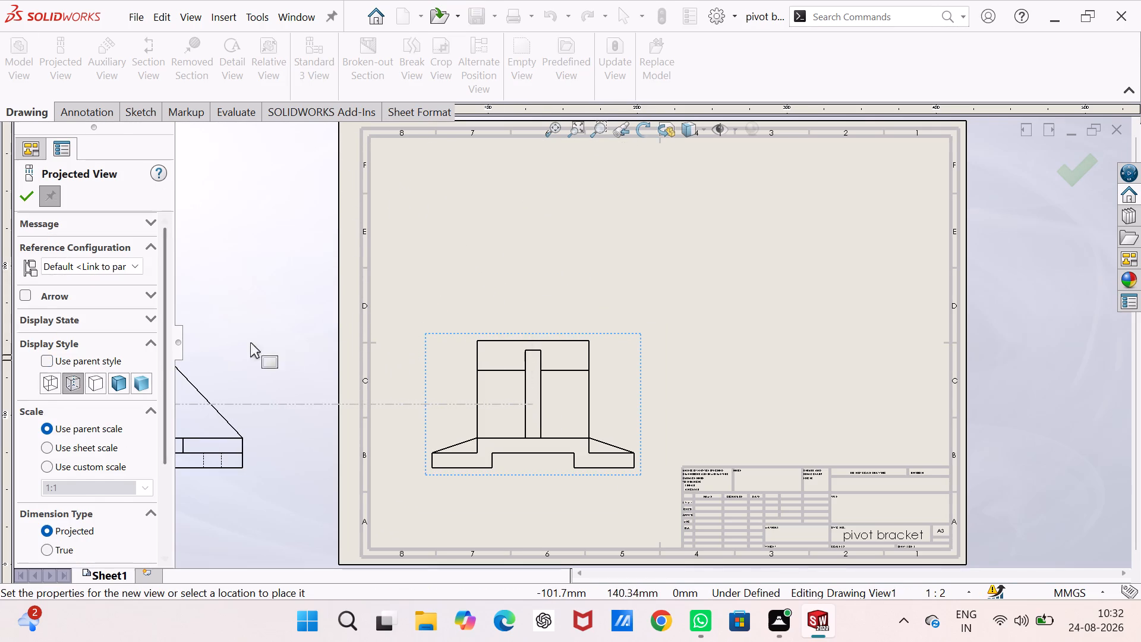
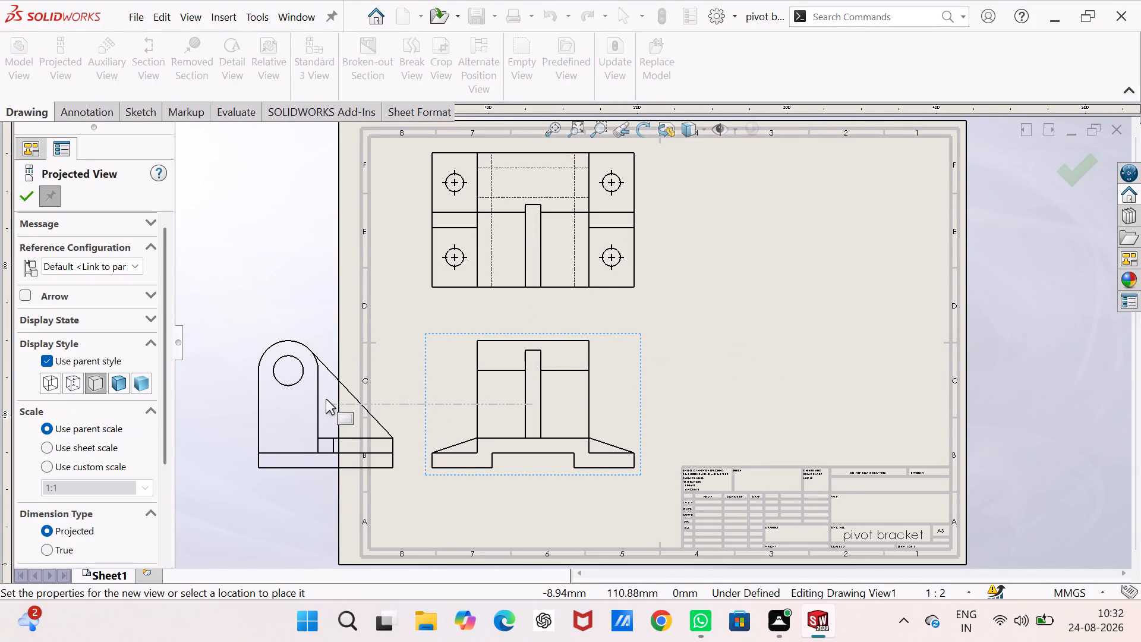
Place the projected side view level with the front view, to its left beyond the sheet edge.
left_click(326, 399)
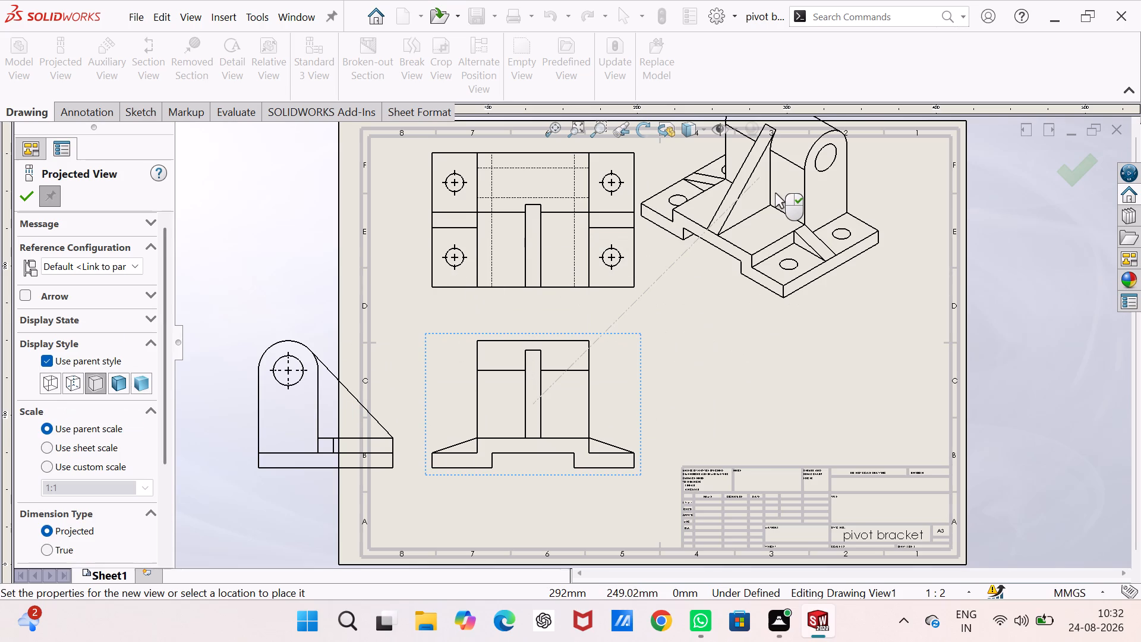
Place a projected isometric view in the upper-right area of the sheet with the Shaded display style, and finish projecting views.
left_click_drag(162, 364, 165, 372)
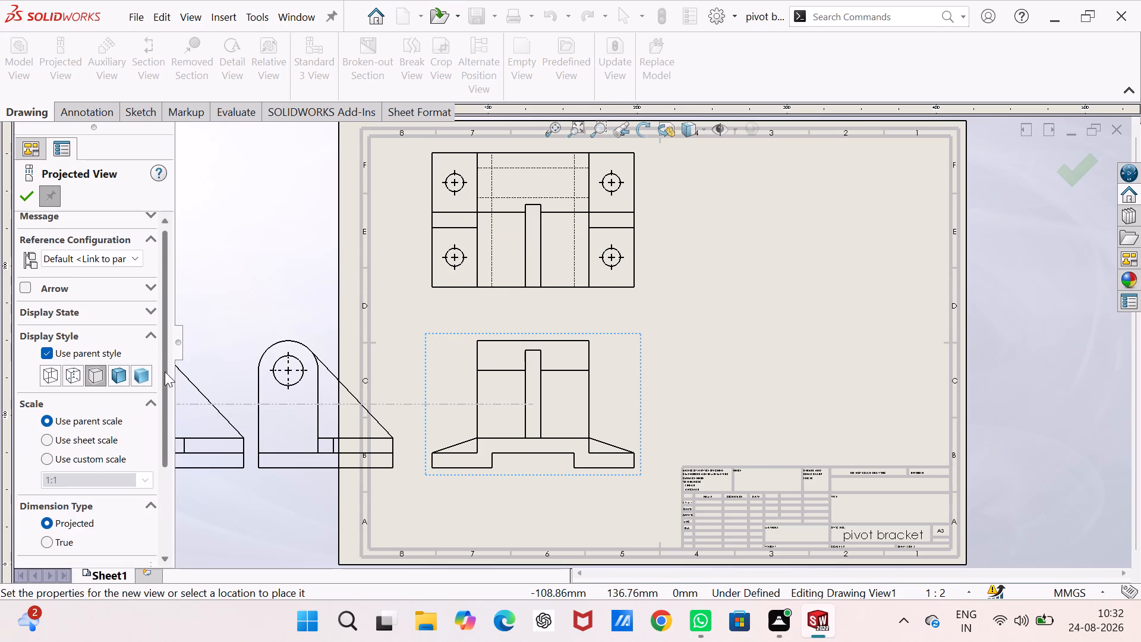
left_click_drag(165, 372, 167, 443)
left_click(138, 262)
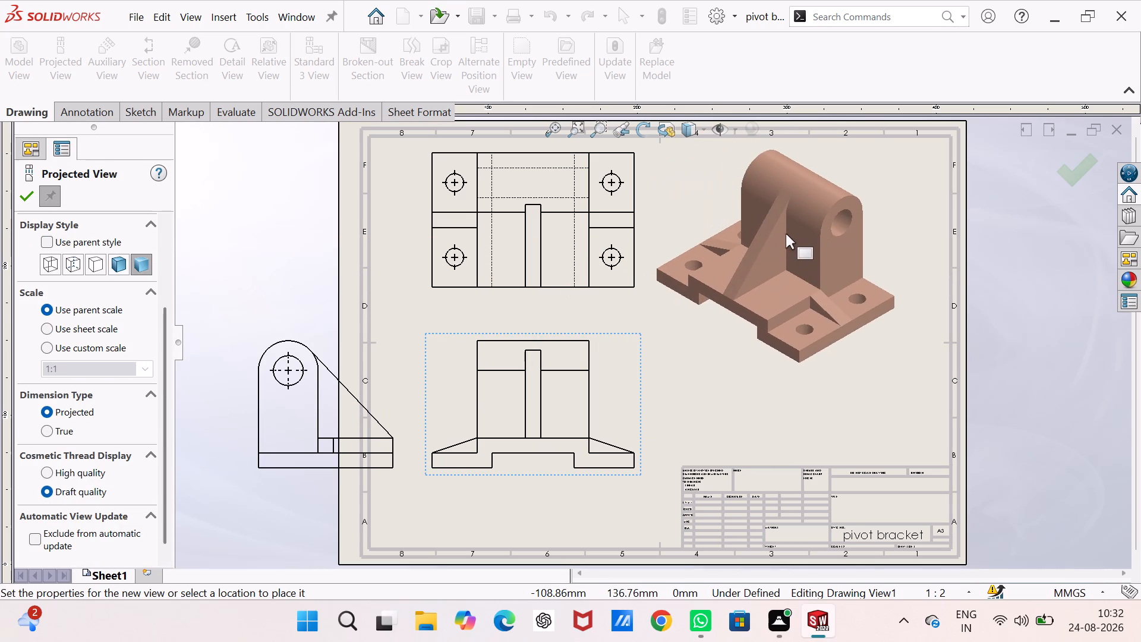
left_click(812, 232, "ctrl")
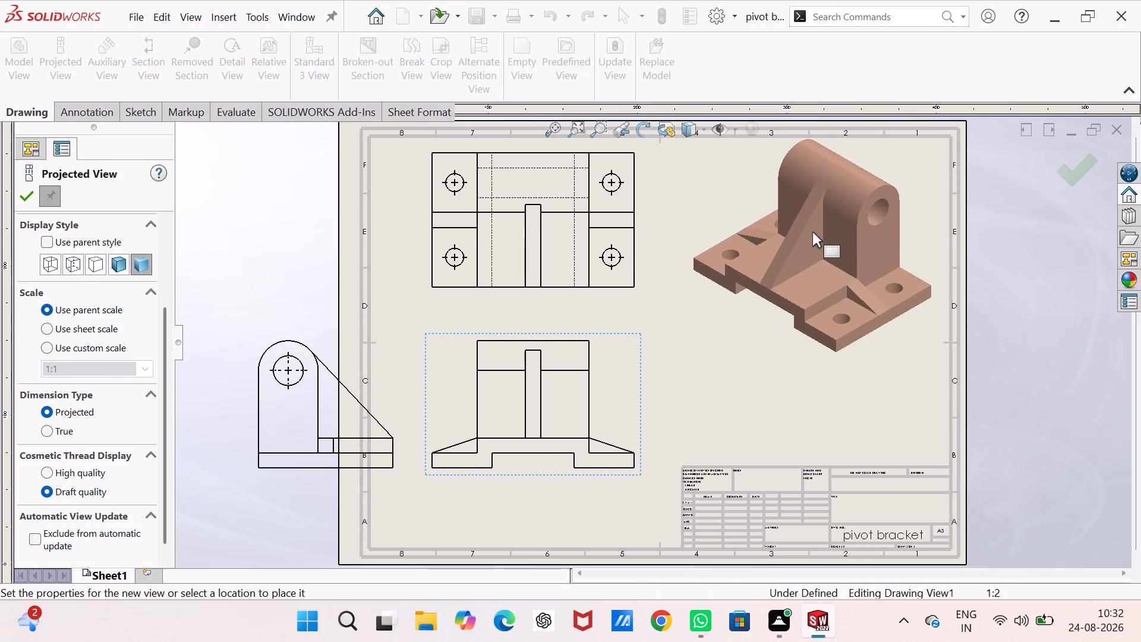
key("Escape")
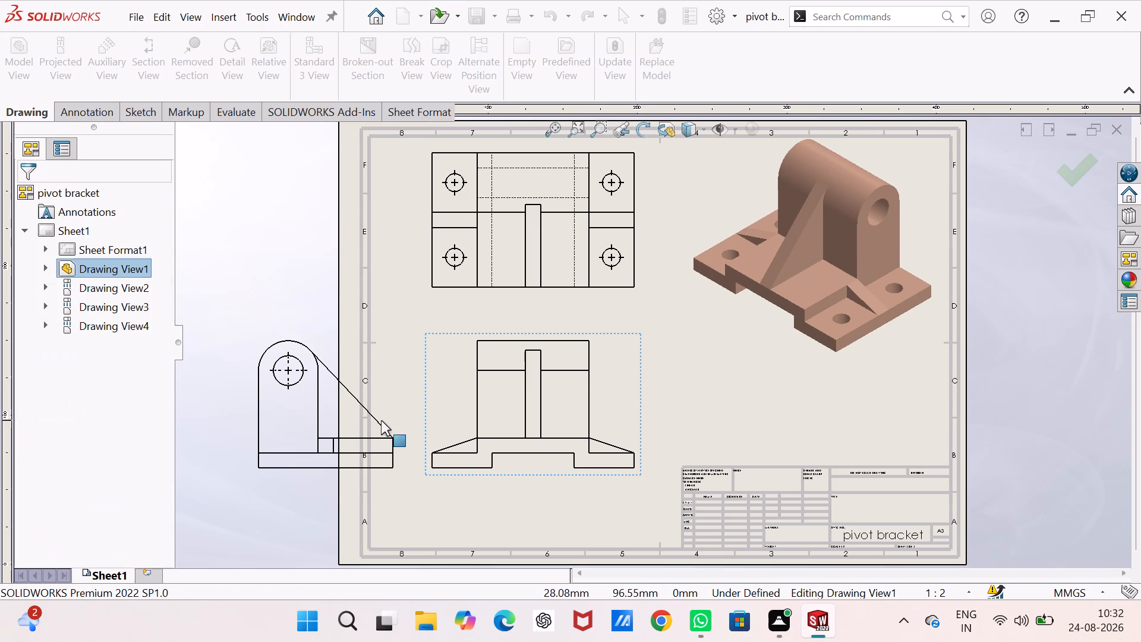
Set the side view's display style to Hidden Lines Visible.
left_click(381, 421)
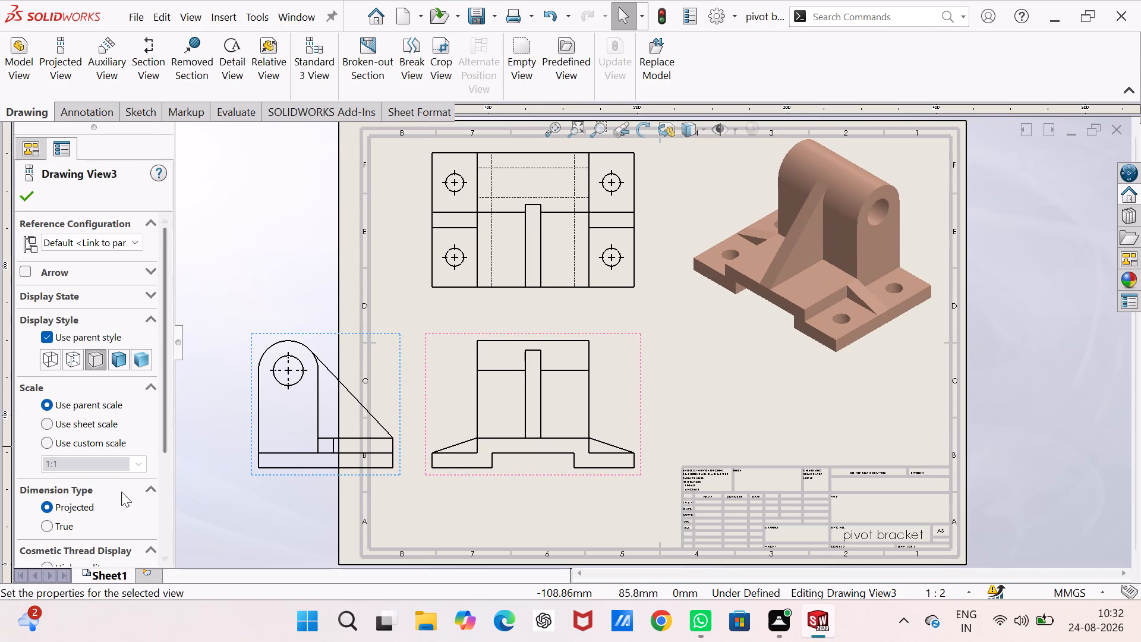
left_click(76, 359)
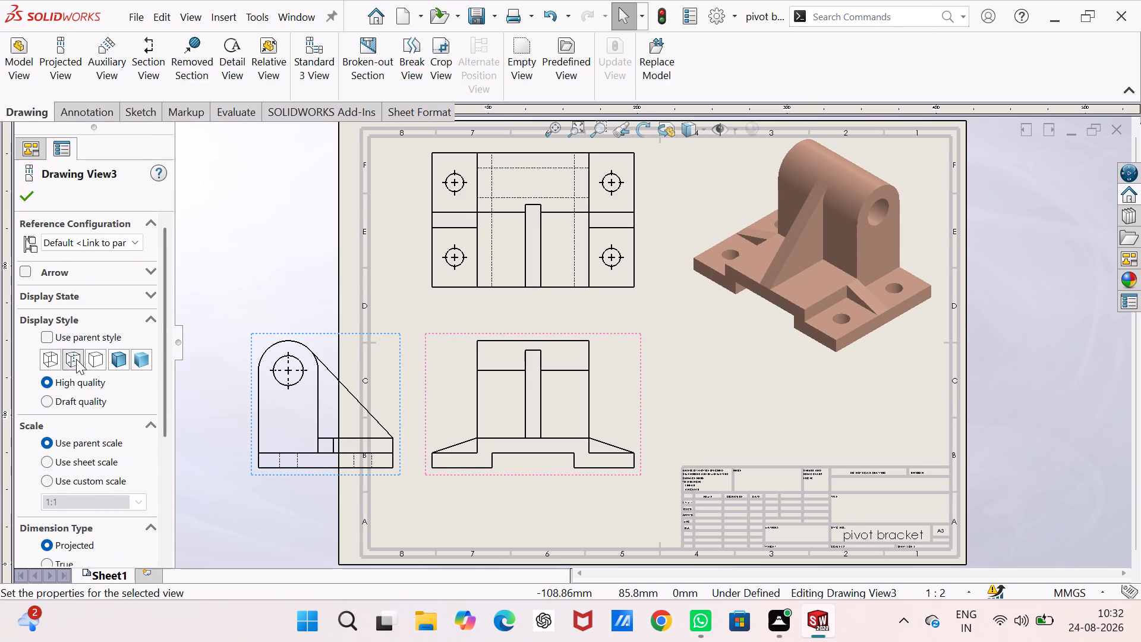
left_click(36, 189)
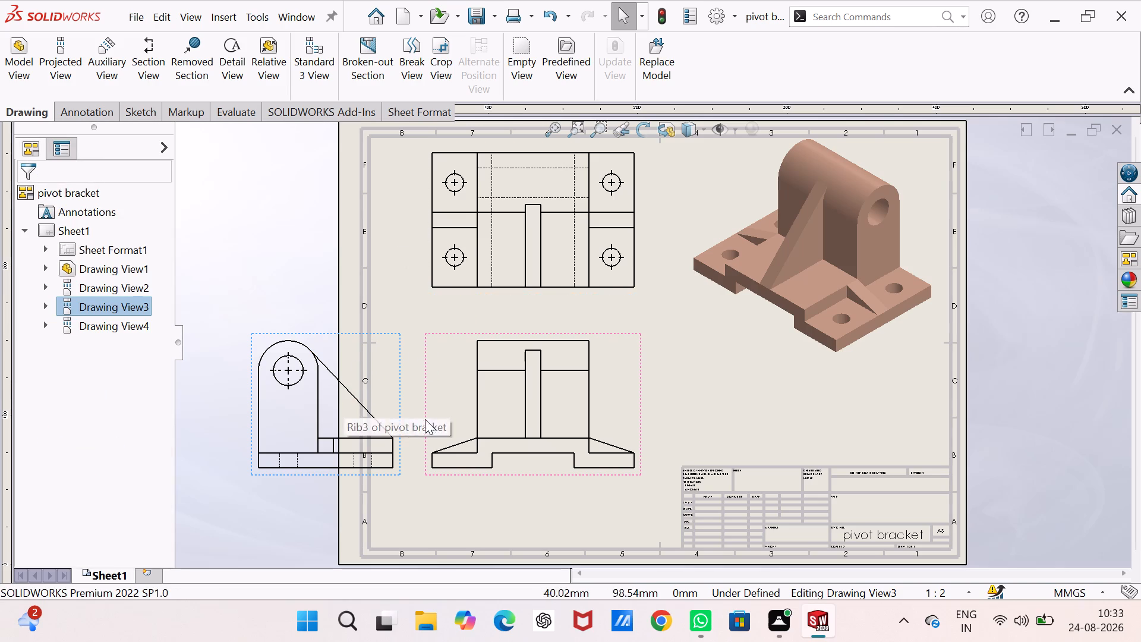
Move the side view to the right of the front view and shift the front view slightly up, clearing the title block.
left_click_drag(400, 386, 828, 341)
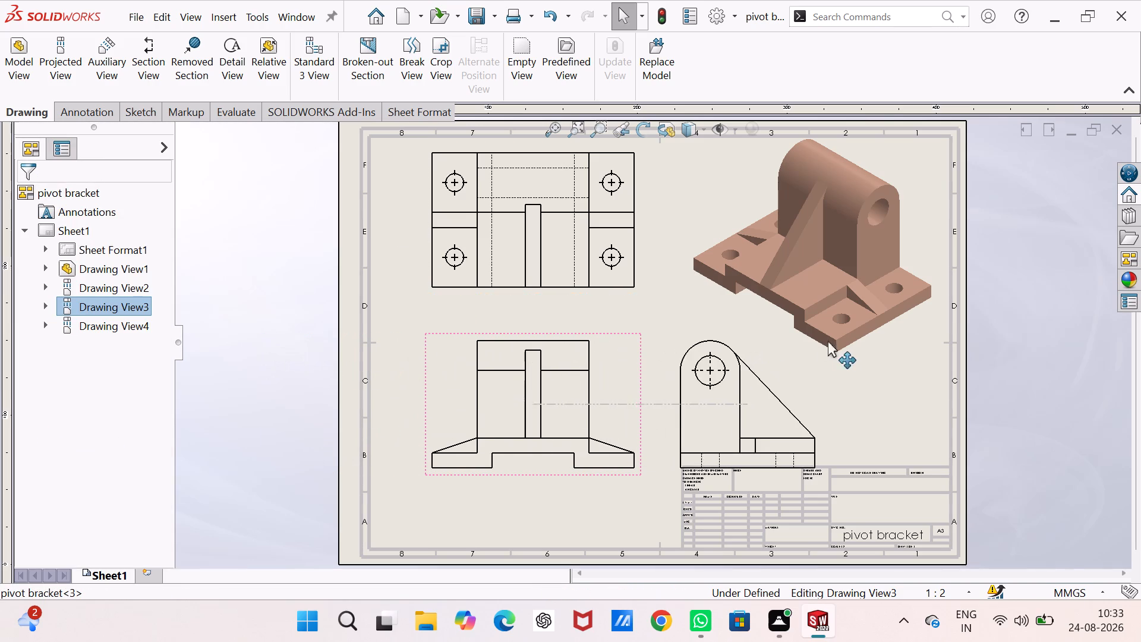
left_click_drag(828, 341, 846, 338)
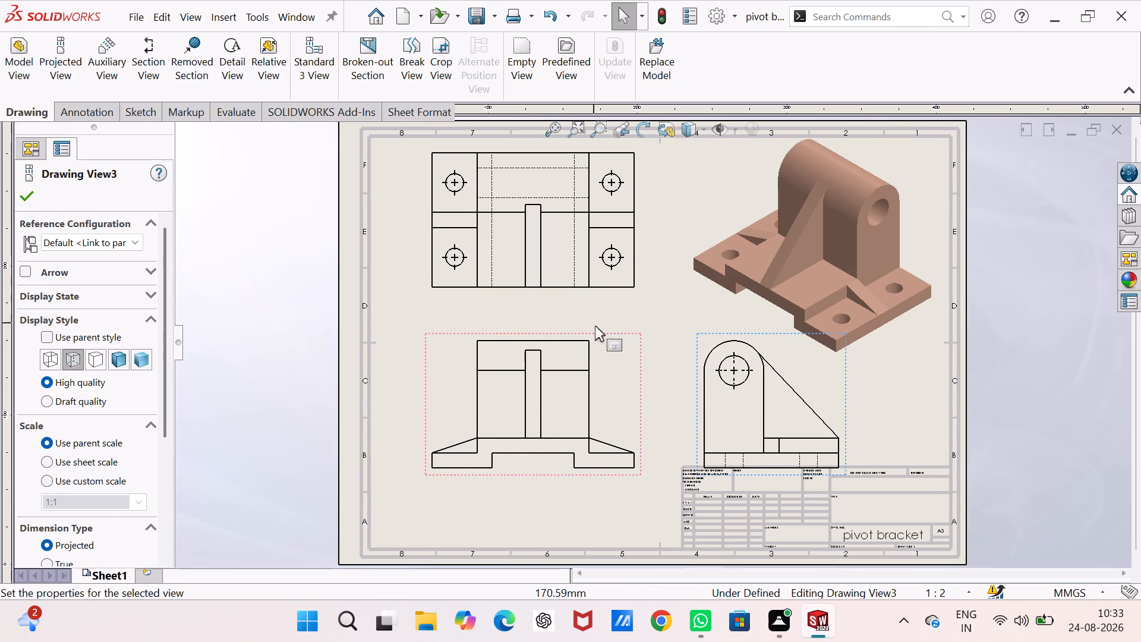
left_click_drag(598, 329, 598, 315)
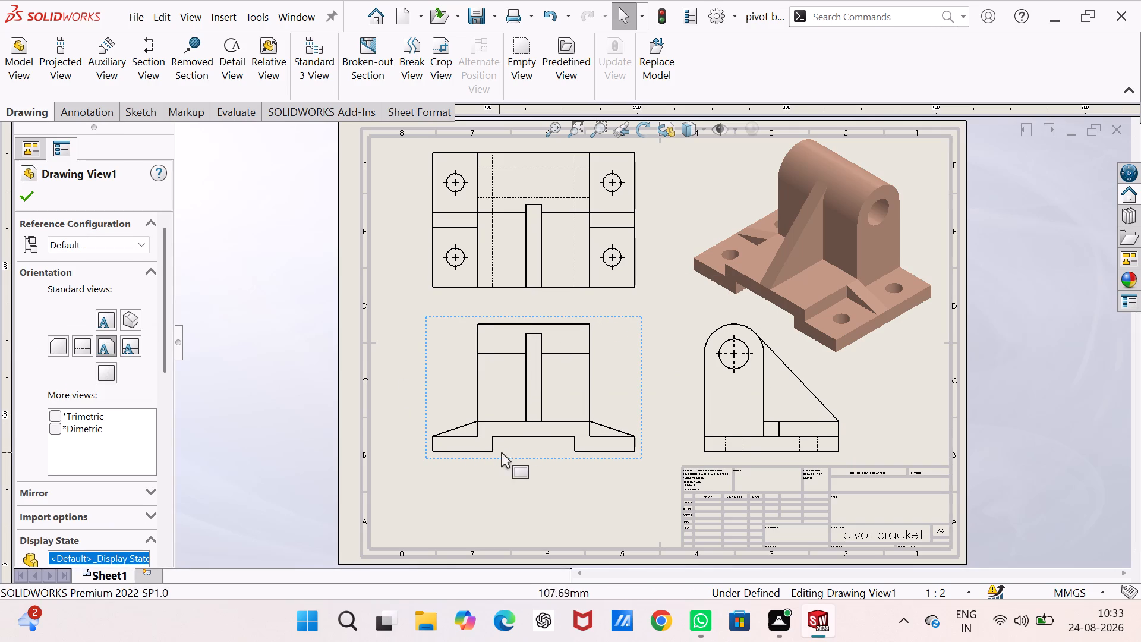
Set the front view's display style to Hidden Lines Visible.
left_click(519, 458)
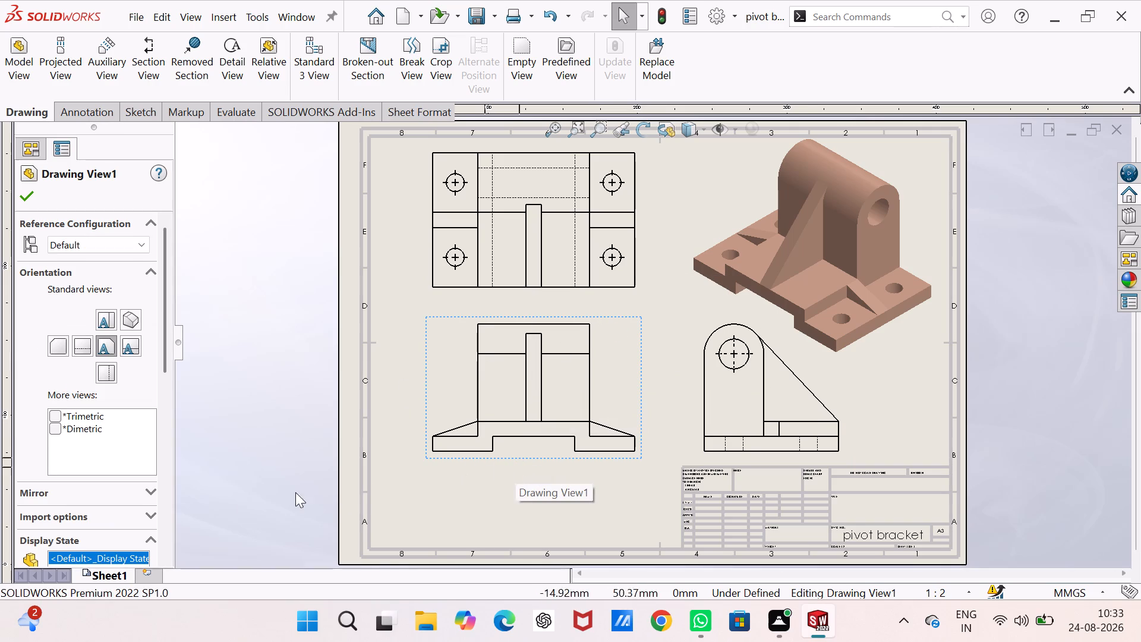
left_click_drag(166, 355, 179, 454)
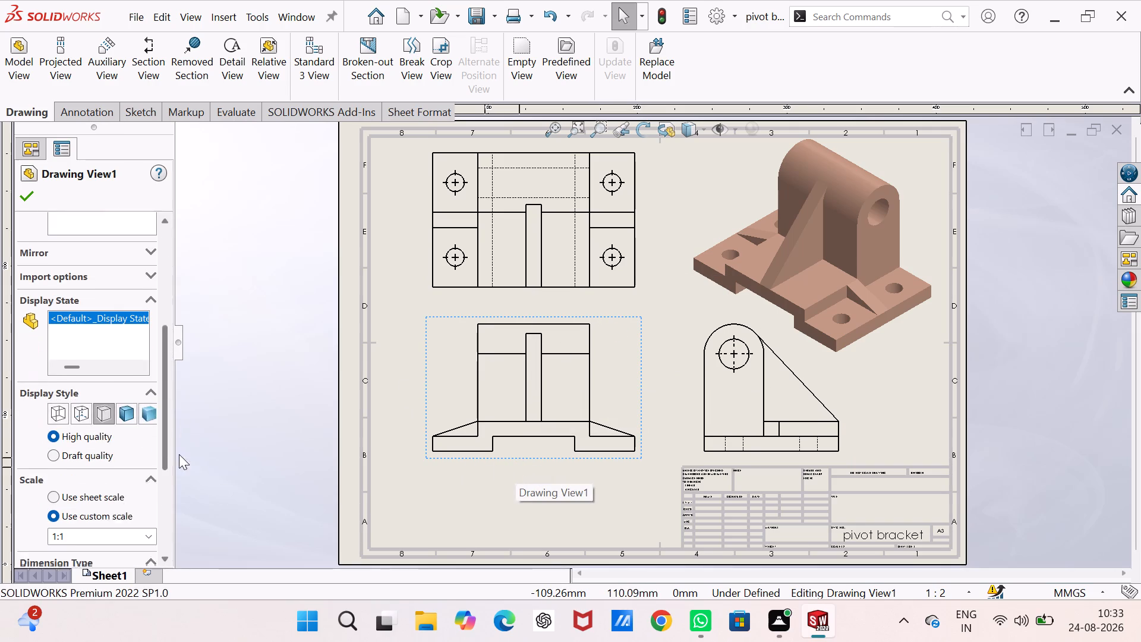
left_click_drag(179, 454, 176, 461)
left_click(58, 395)
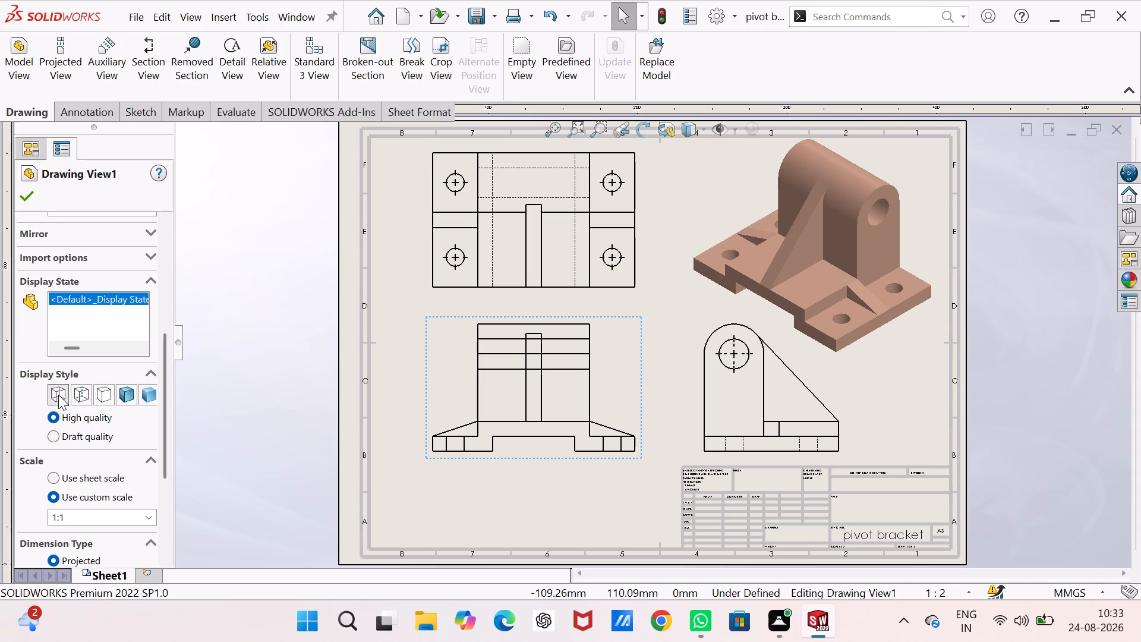
left_click(75, 394)
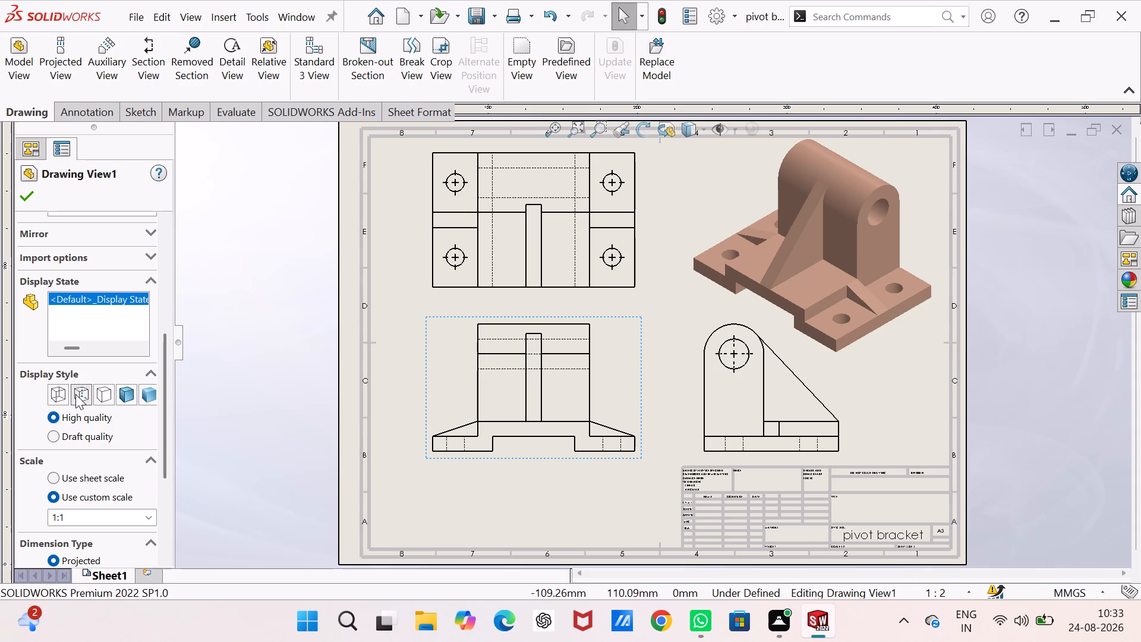
left_click(283, 332)
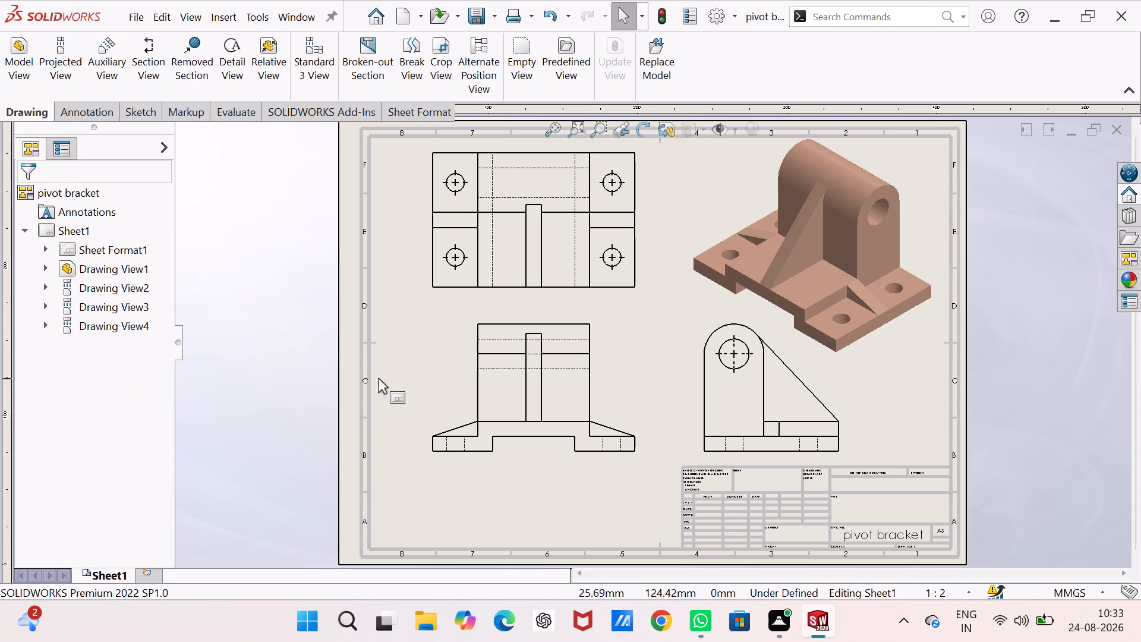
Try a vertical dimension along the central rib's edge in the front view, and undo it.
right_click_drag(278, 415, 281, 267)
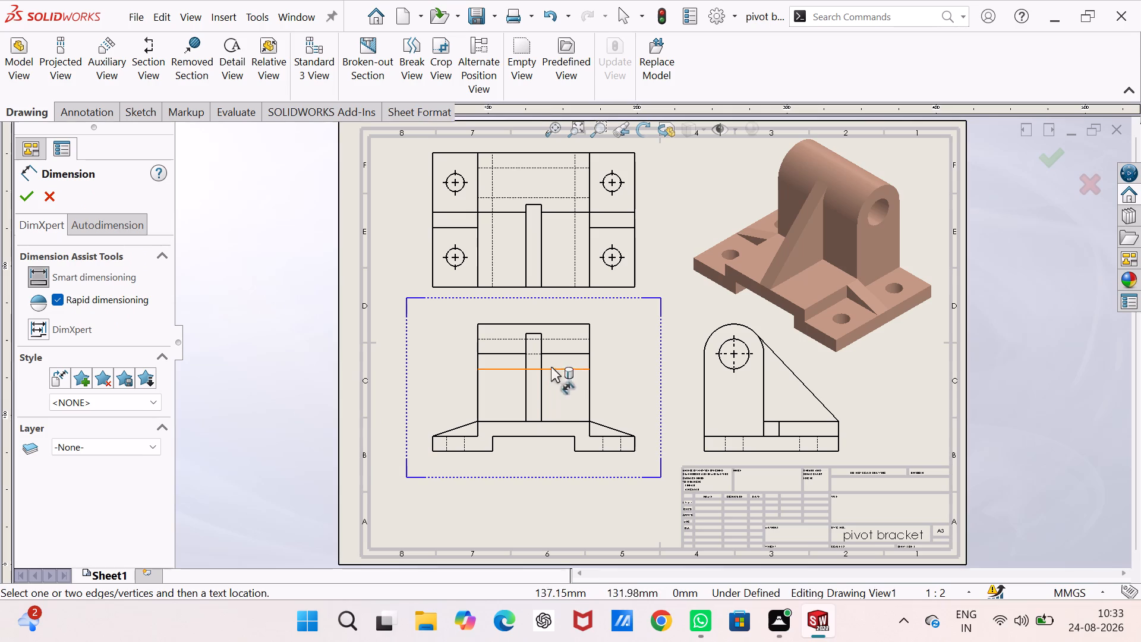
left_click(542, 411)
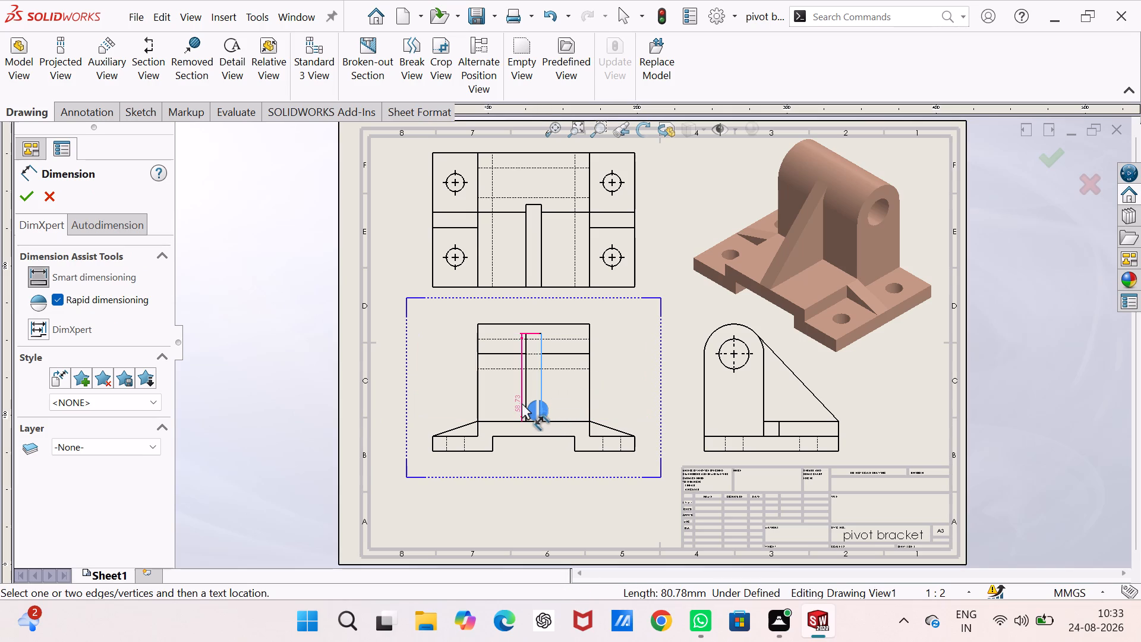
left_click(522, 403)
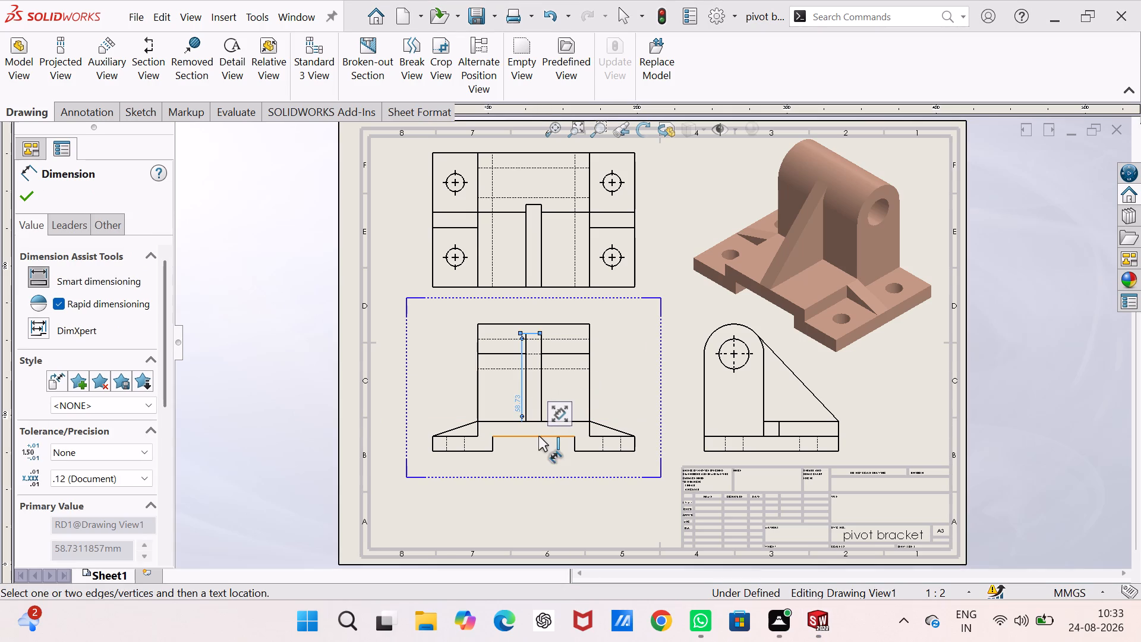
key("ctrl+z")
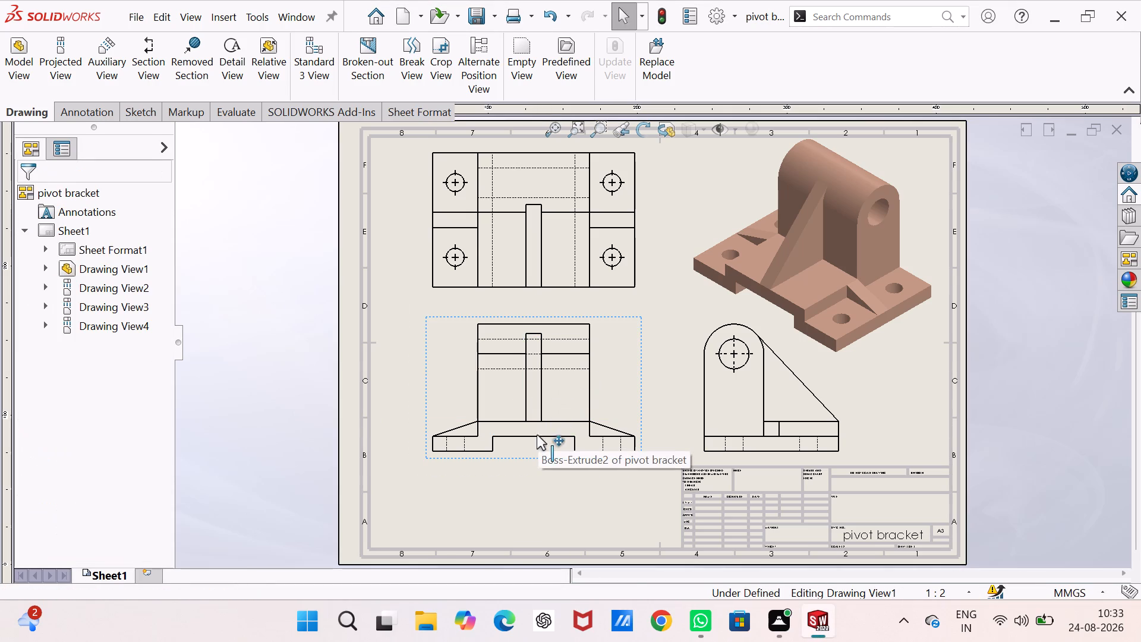
Dimension the central rib's thickness in the front view, placing the text below the base.
right_click_drag(405, 468, 392, 326)
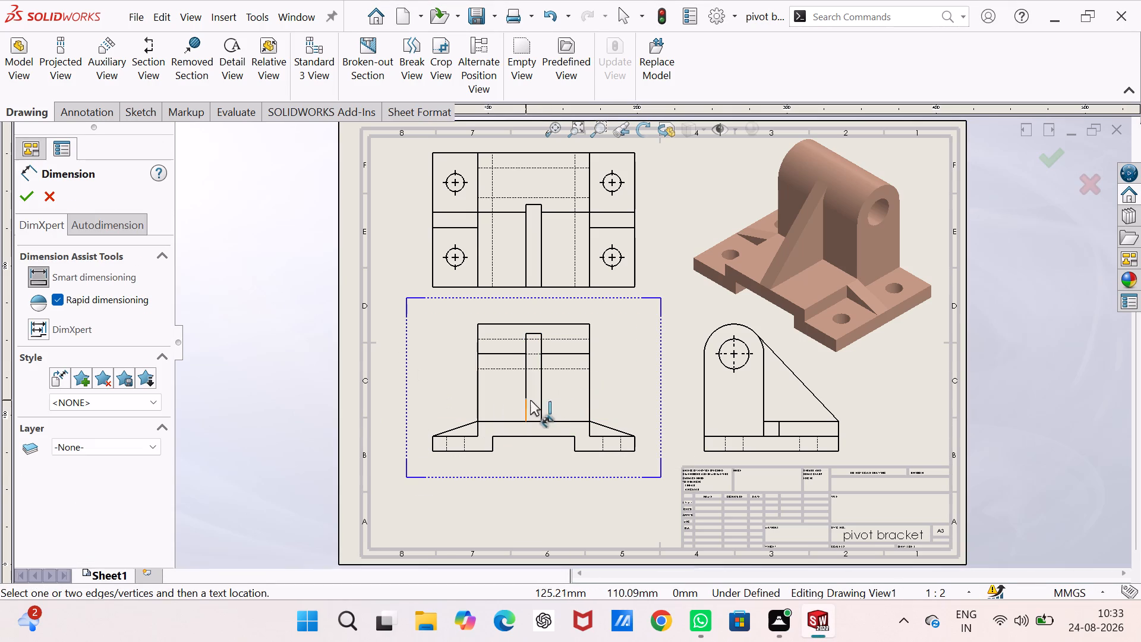
left_click(525, 402)
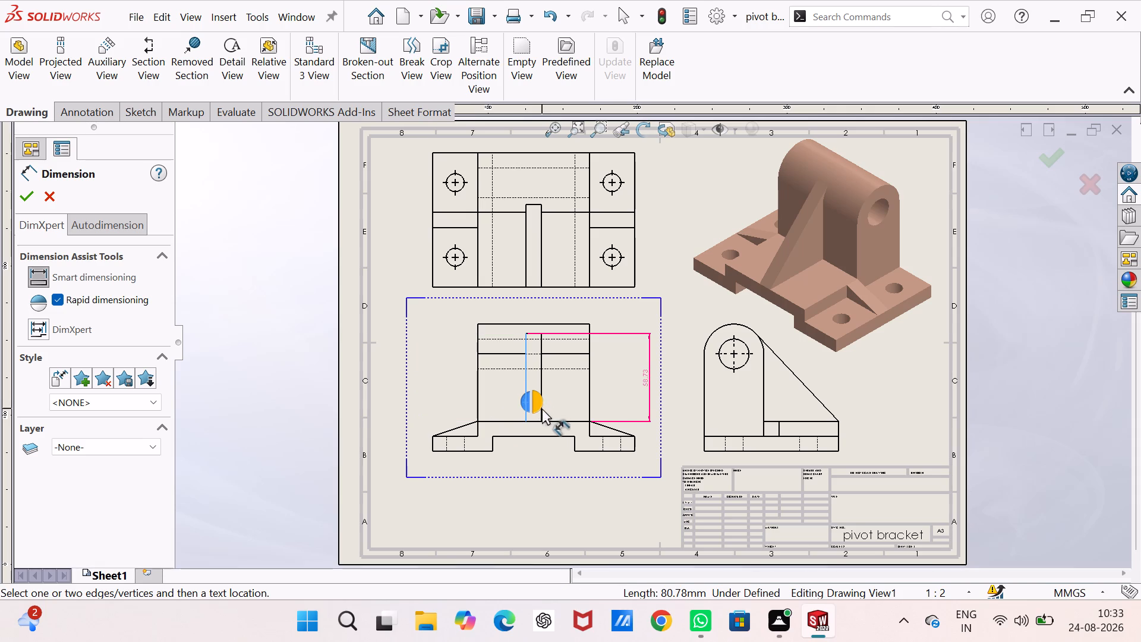
left_click(540, 416)
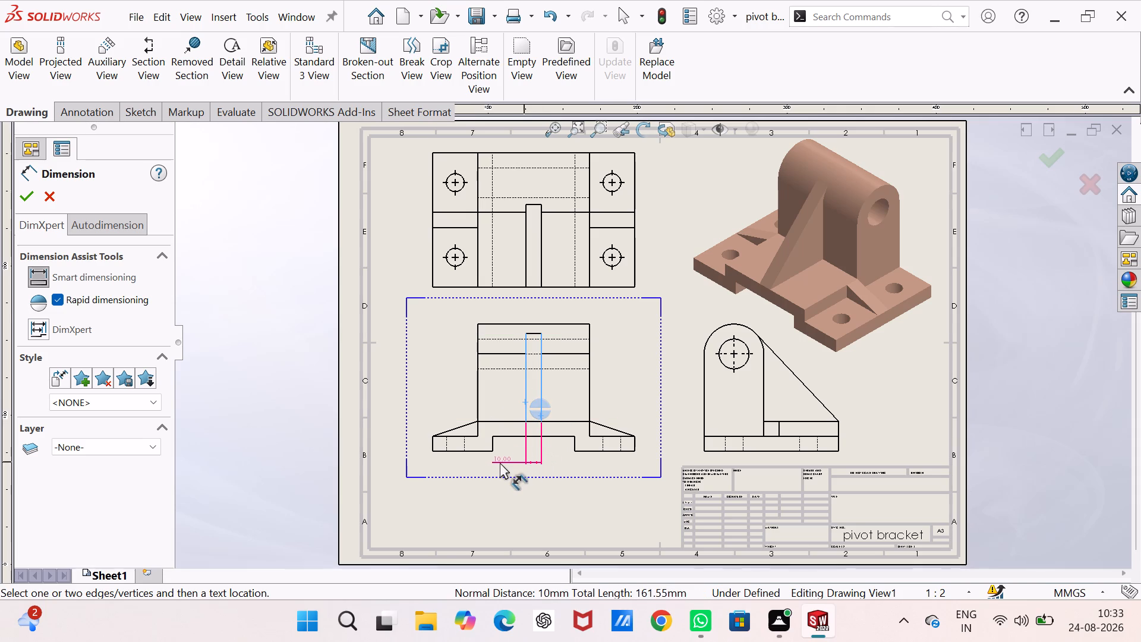
left_click(502, 465)
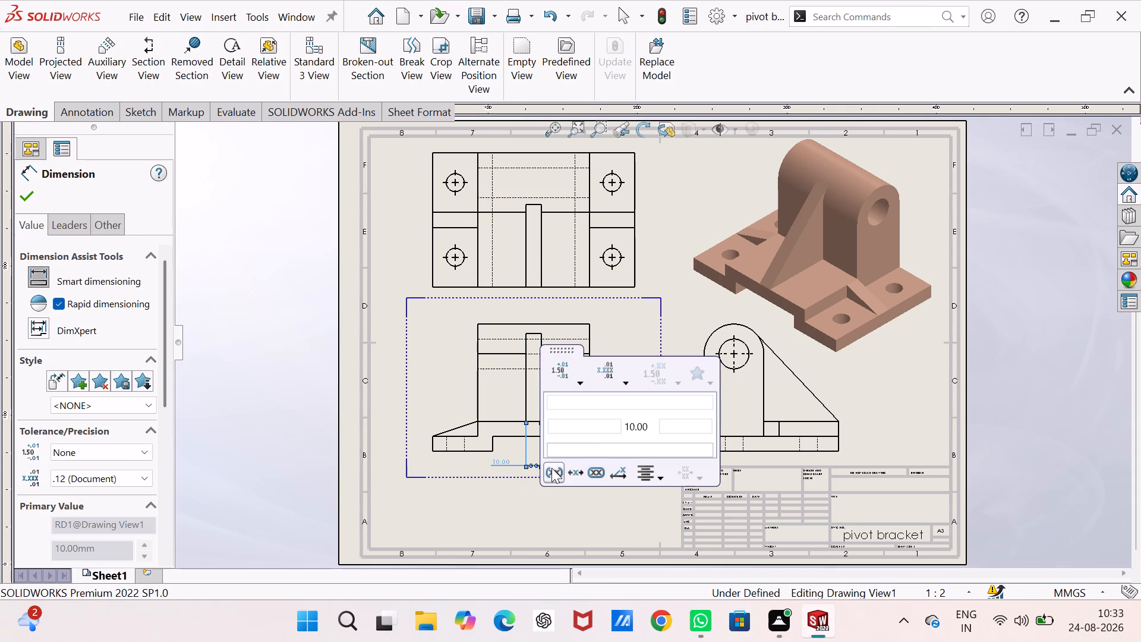
left_click(486, 497)
Dimension the bottom width of the base's left foot in the front view, placing it below the foot.
scroll(507, 468, "down", 6)
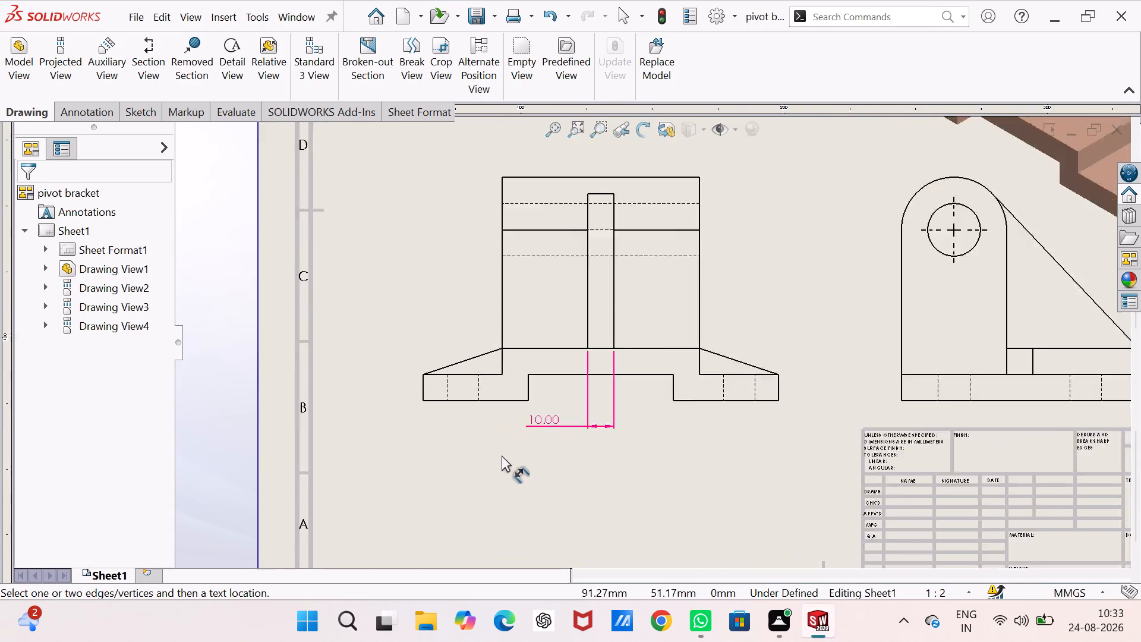
left_click(511, 388)
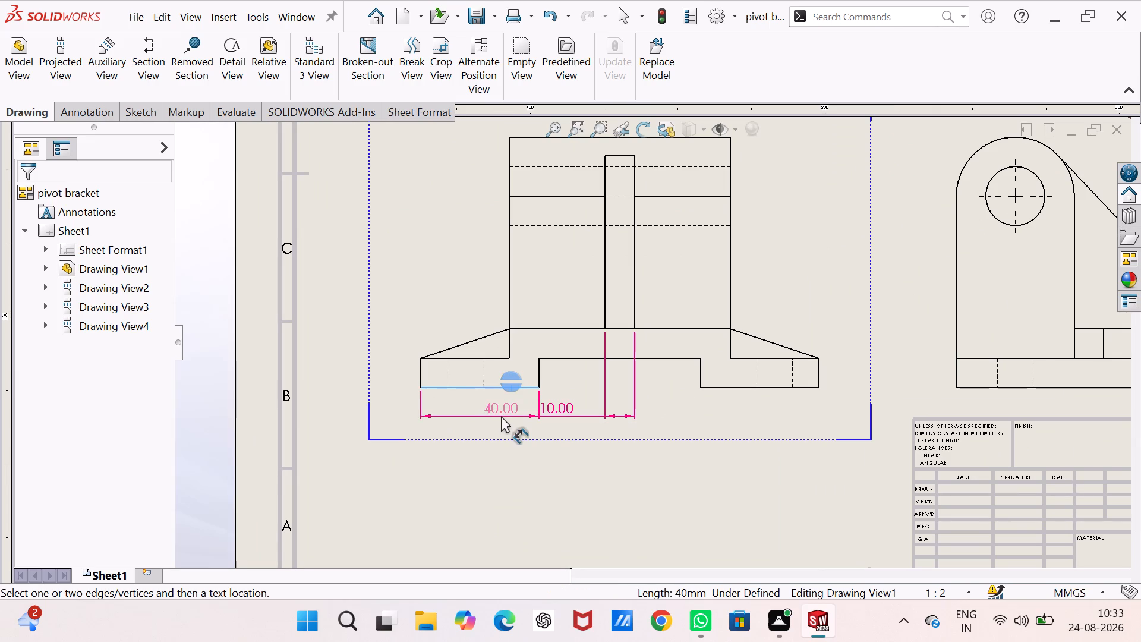
left_click(487, 415)
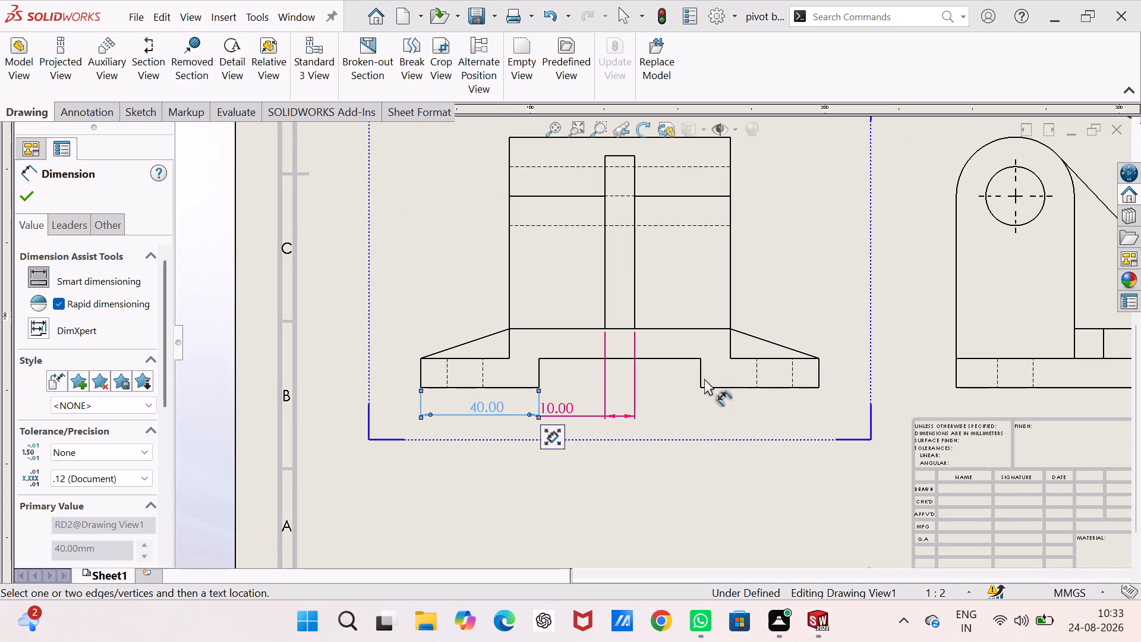
Add vertical dimensions to the right of the front view for the foot height and the raised step above it.
left_click_drag(701, 374, 692, 374)
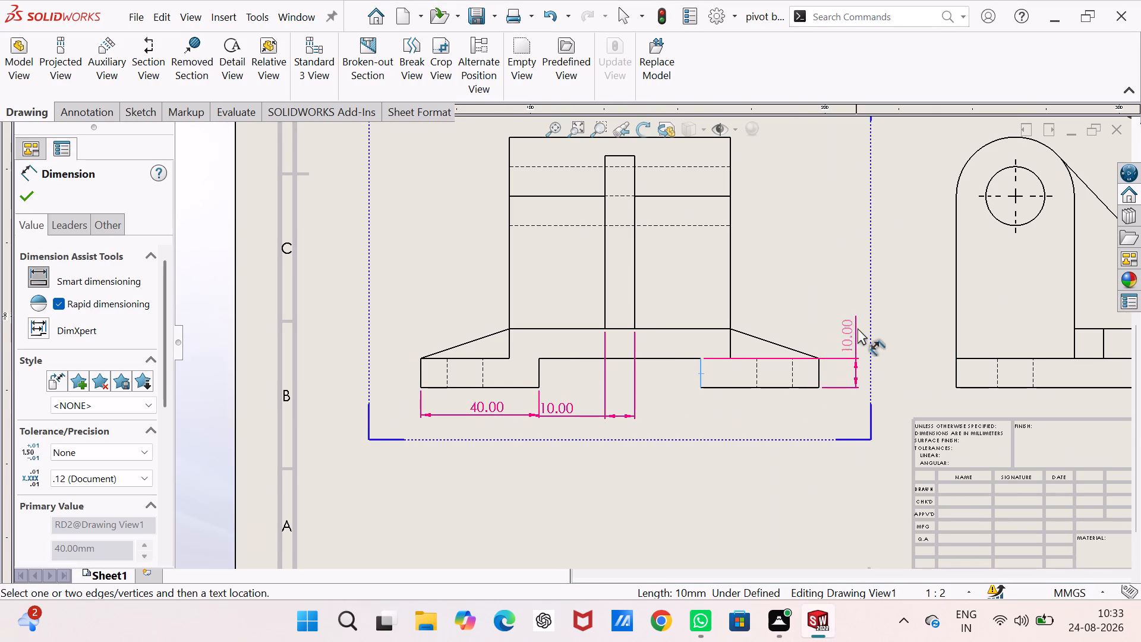
left_click(859, 333)
left_click(672, 359)
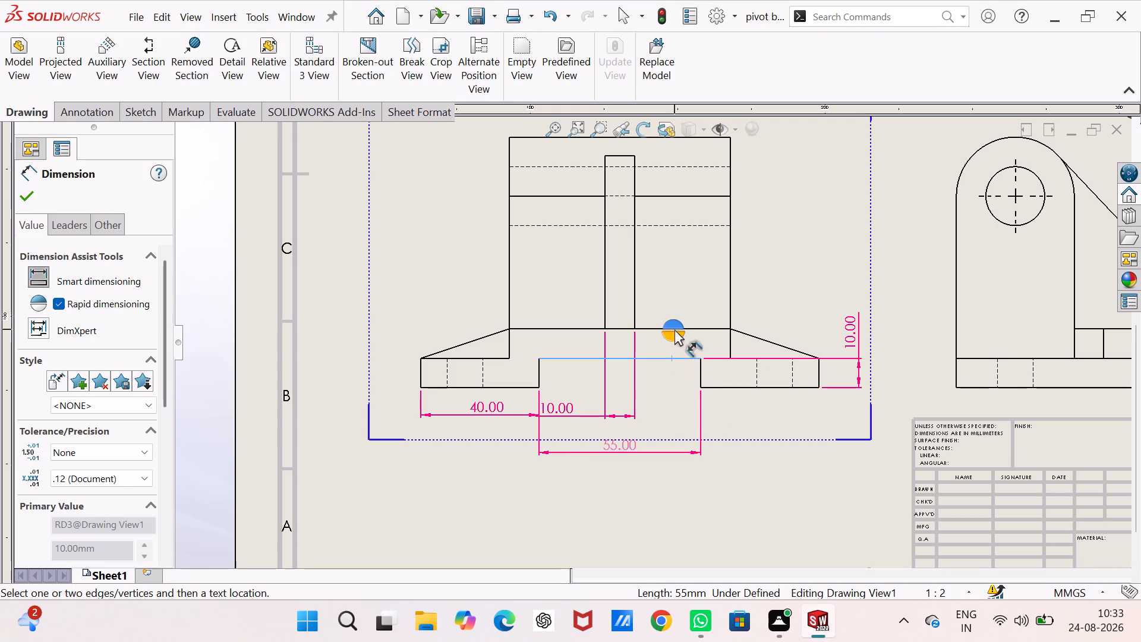
left_click_drag(700, 329, 718, 326)
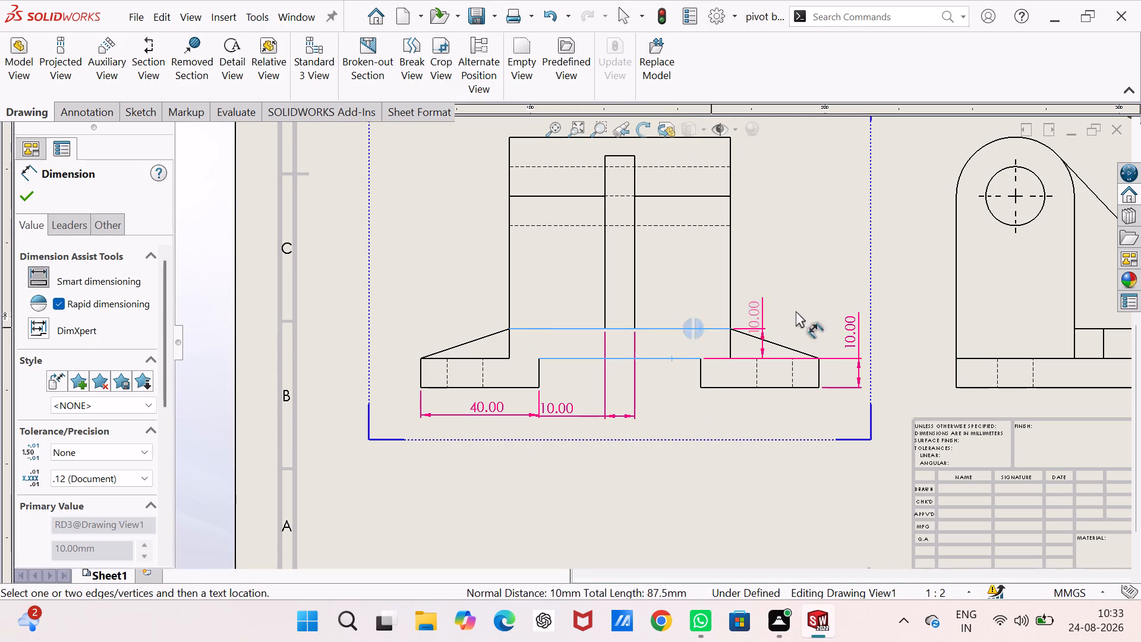
left_click(822, 306)
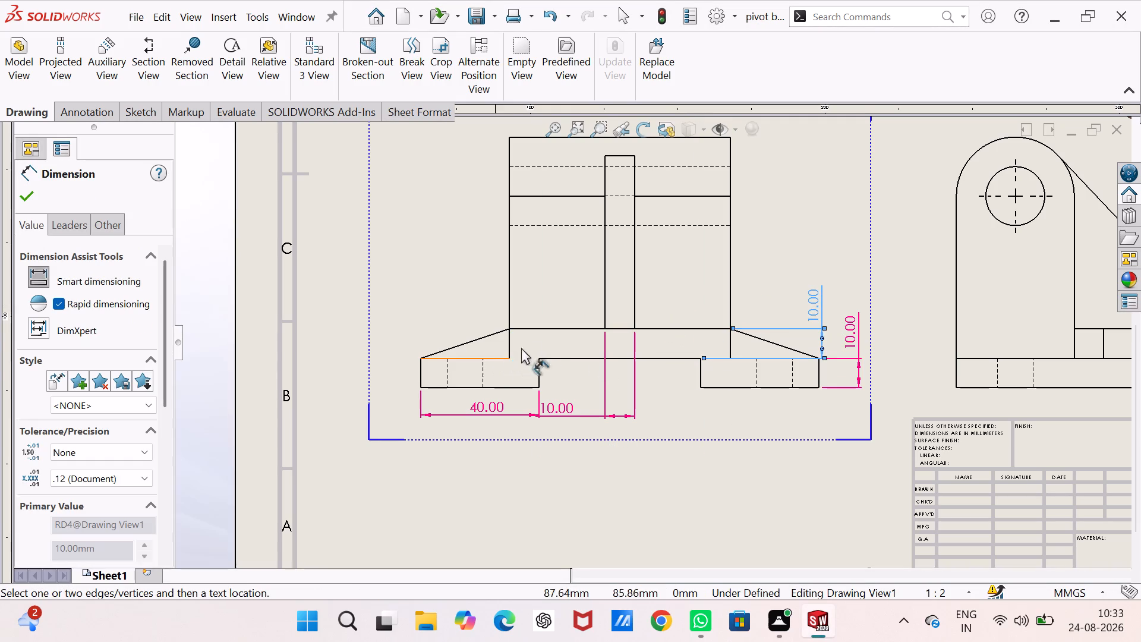
Dimension the widths of the base's bottom recess and the raised central block, stacking both below the front view.
left_click(565, 359)
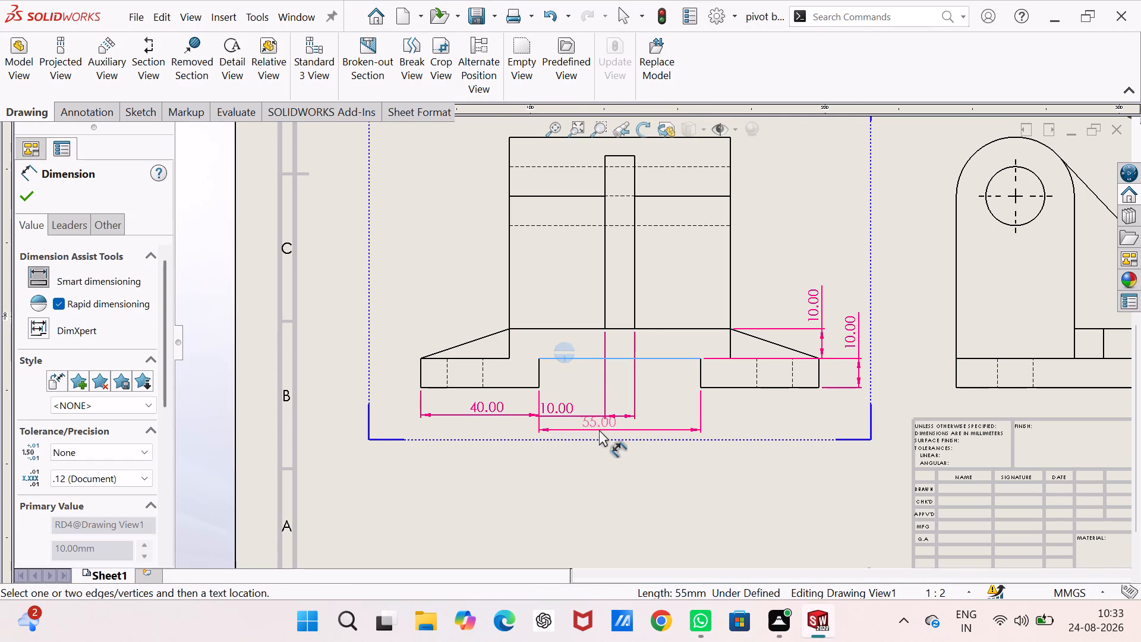
left_click(601, 438)
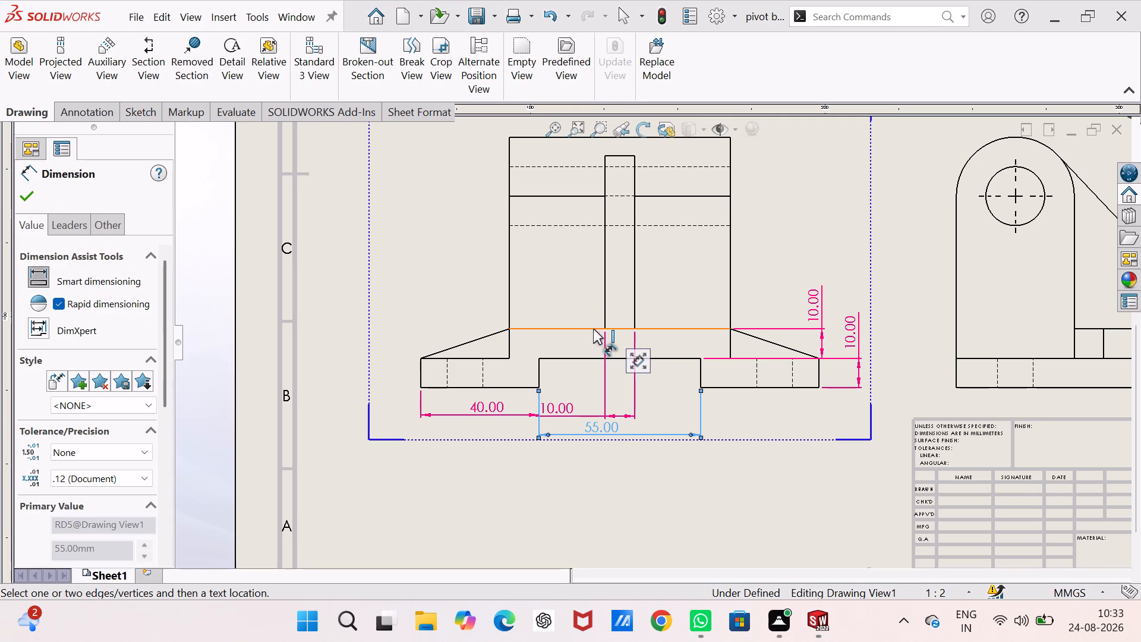
left_click(592, 329)
left_click(636, 465)
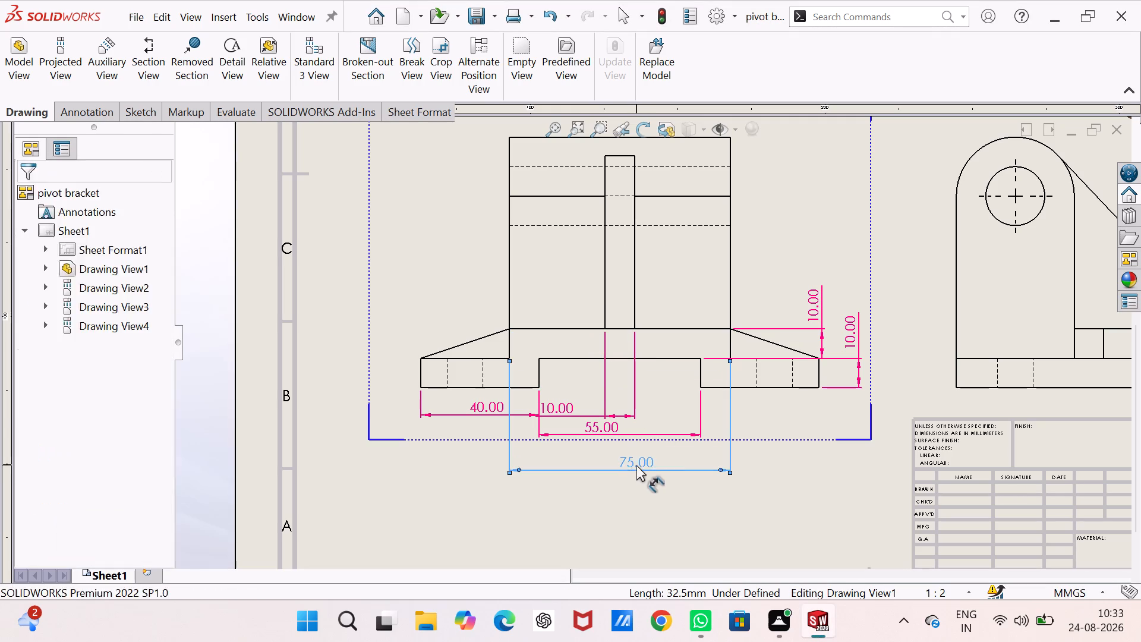
scroll(553, 374, "up", 2)
scroll(602, 243, "down", 2)
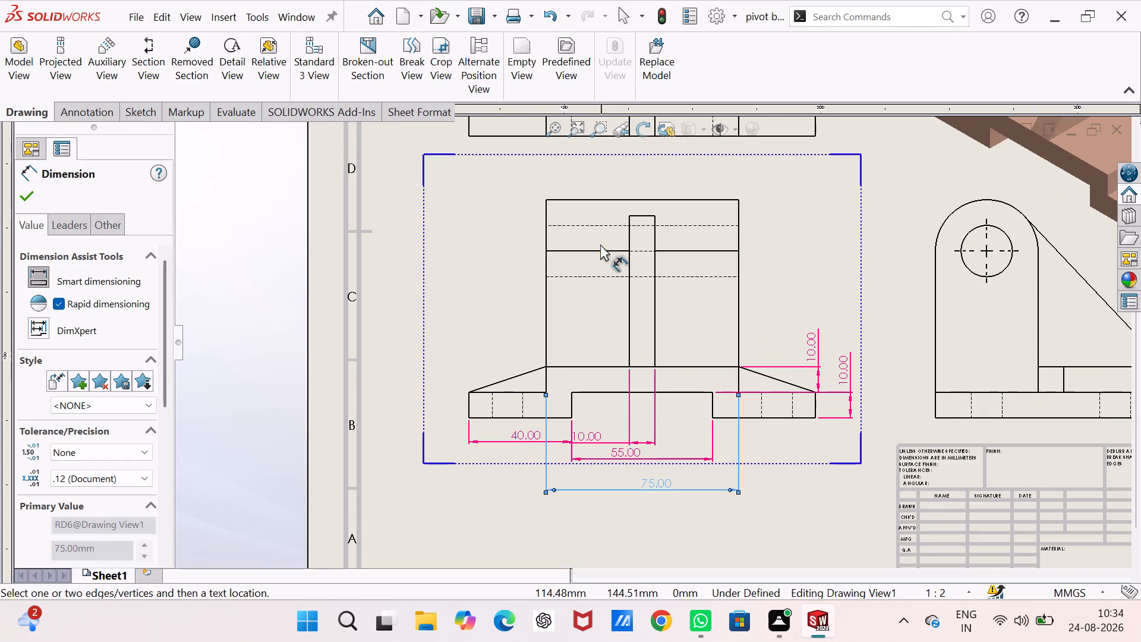
Dimension the upright's height in the front view from the foot's top surface and from the raised step, placing both beside its left edge.
left_click(546, 364)
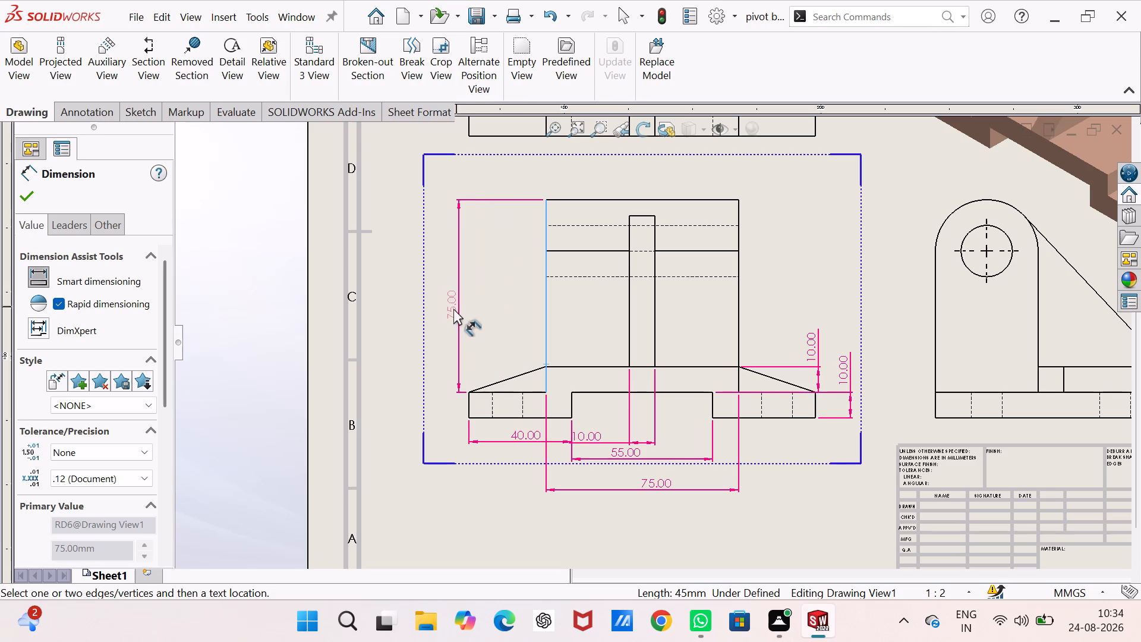
left_click(453, 309)
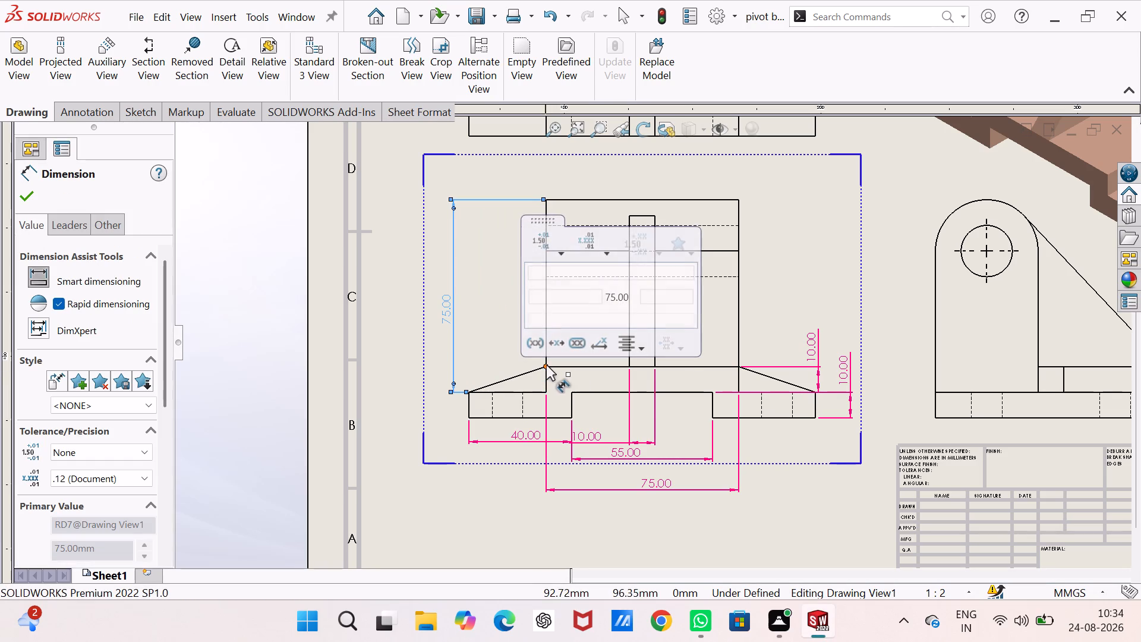
left_click(546, 365)
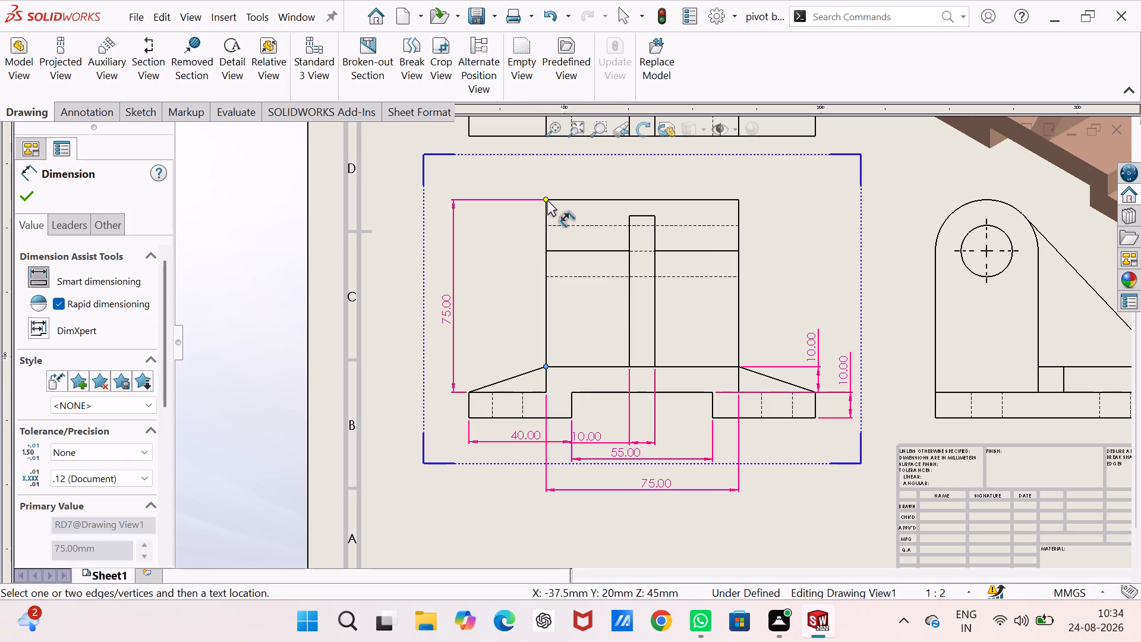
left_click_drag(547, 200, 540, 209)
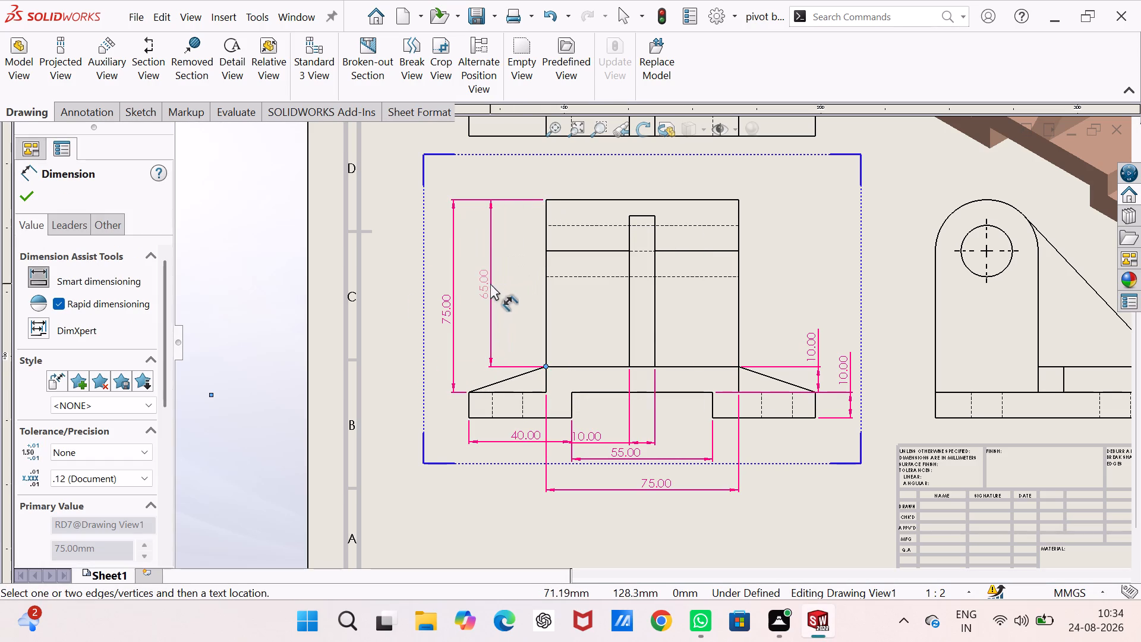
left_click(490, 284)
Dimension the base's overall depth in the top view, placing the text outside its left edge.
scroll(637, 306, "up", 6)
scroll(658, 244, "down", 2)
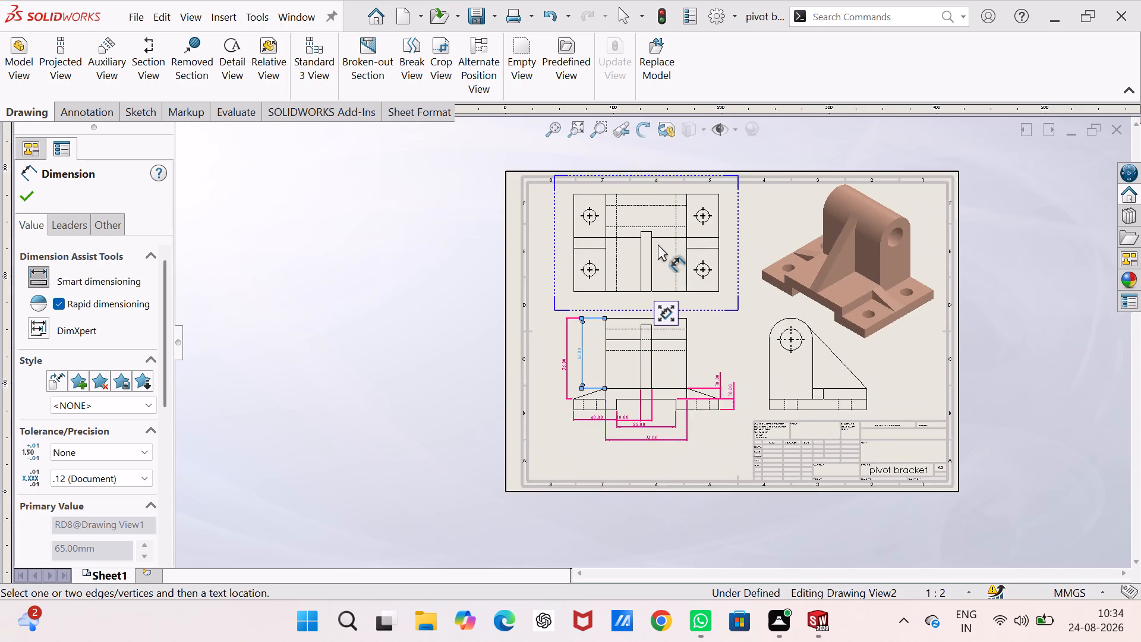
scroll(658, 244, "down", 5)
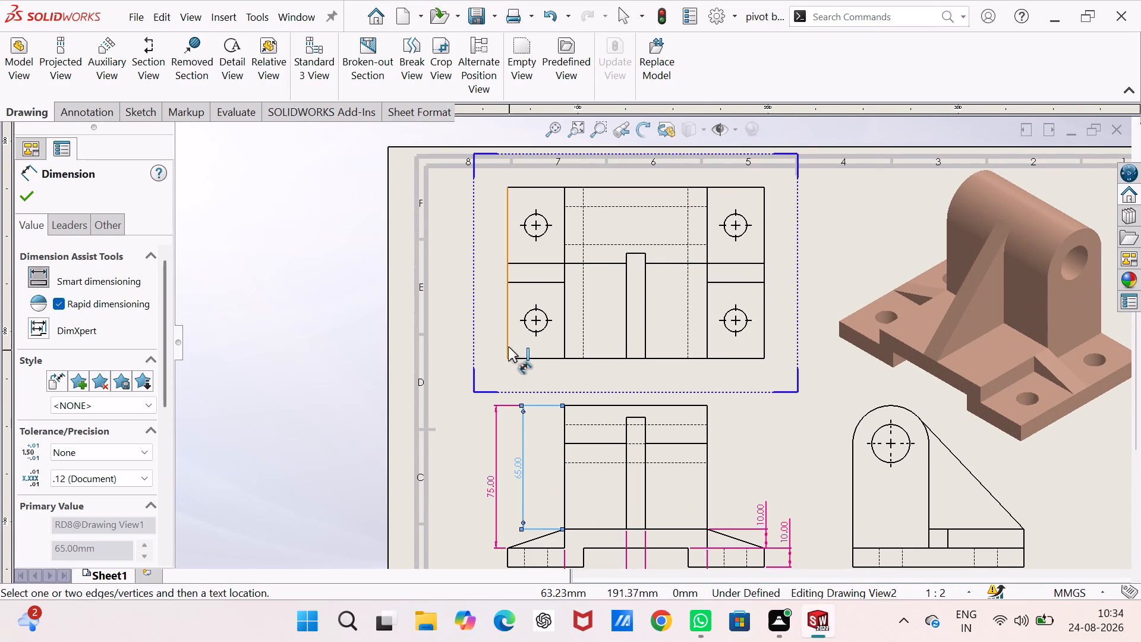
left_click(506, 341)
left_click(488, 309)
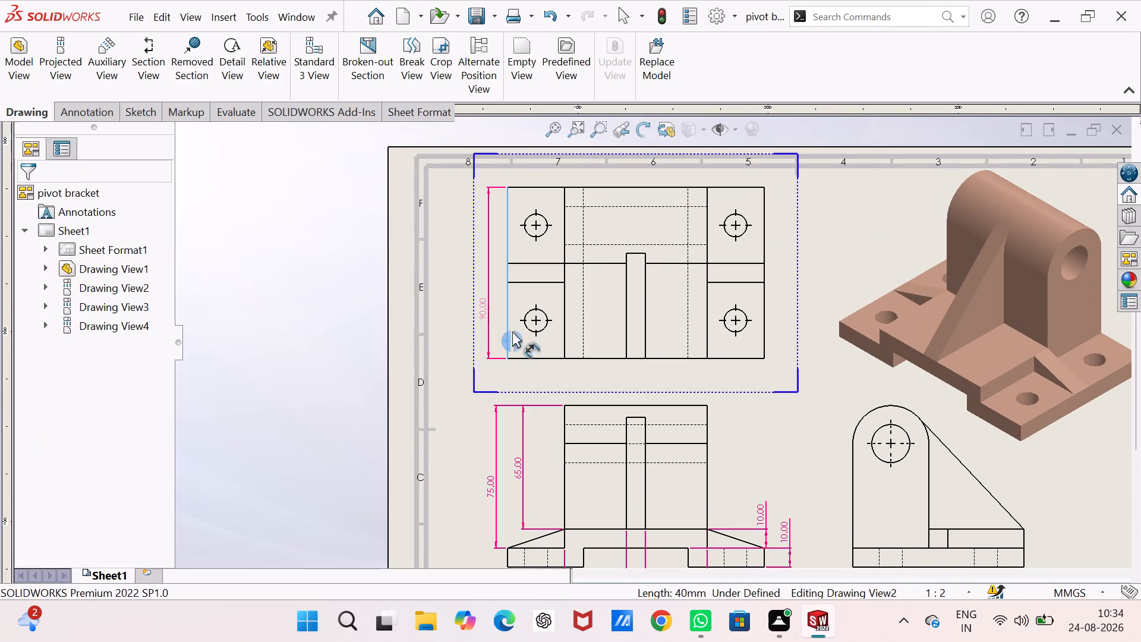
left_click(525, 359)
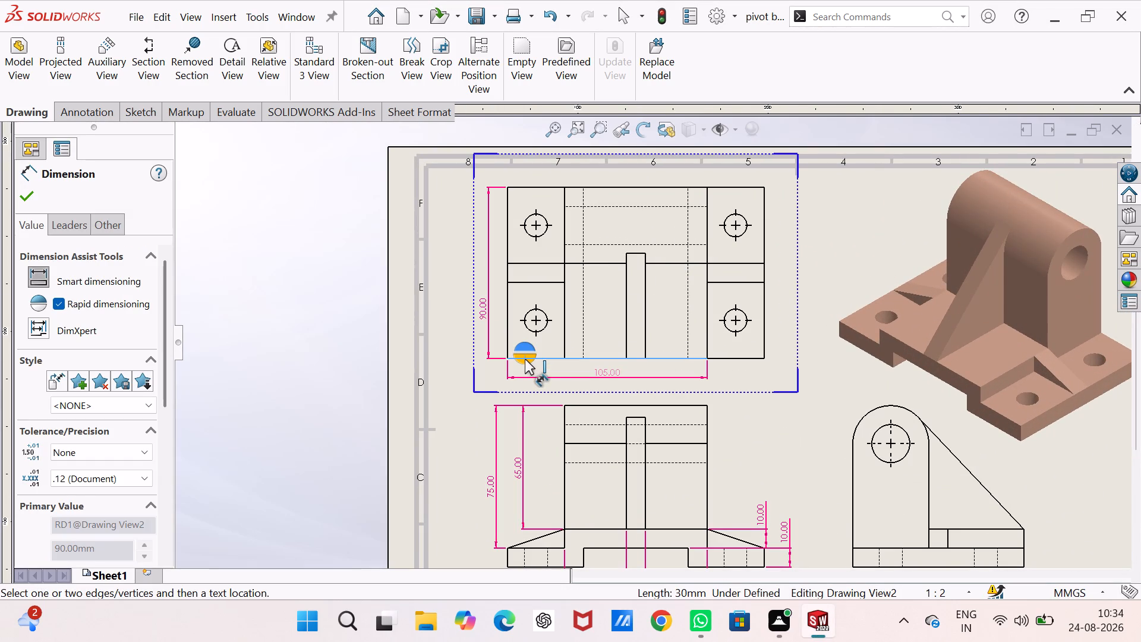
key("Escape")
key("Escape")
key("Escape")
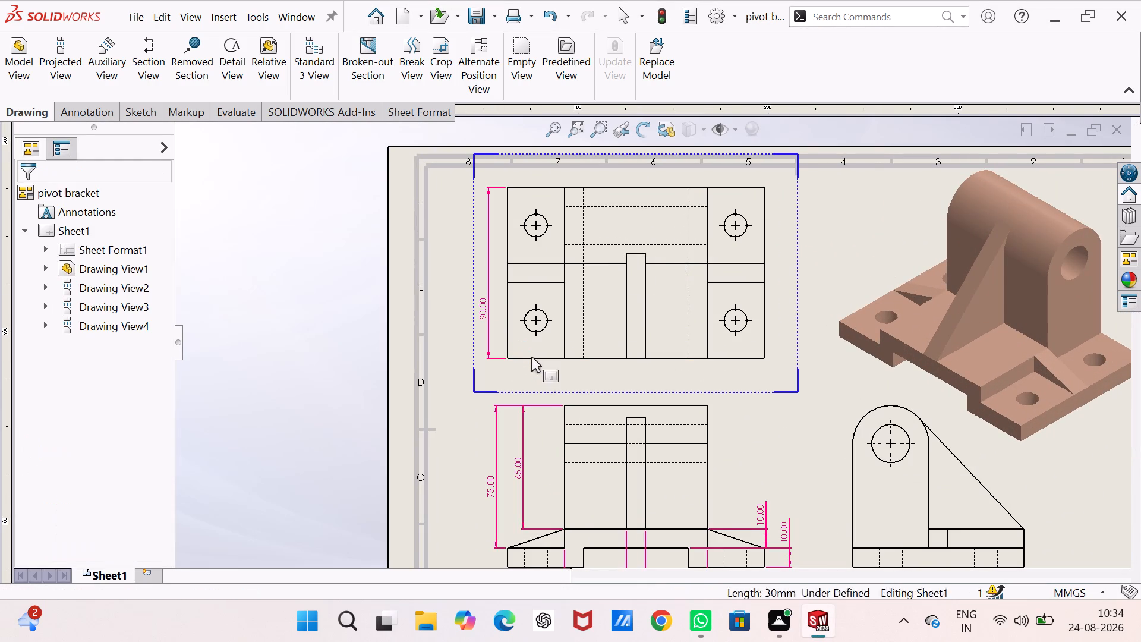
Dimension the base's overall width and the centre spacing of the two lower holes, stacking both below the top view.
right_click_drag(457, 415, 456, 289)
left_click(508, 332)
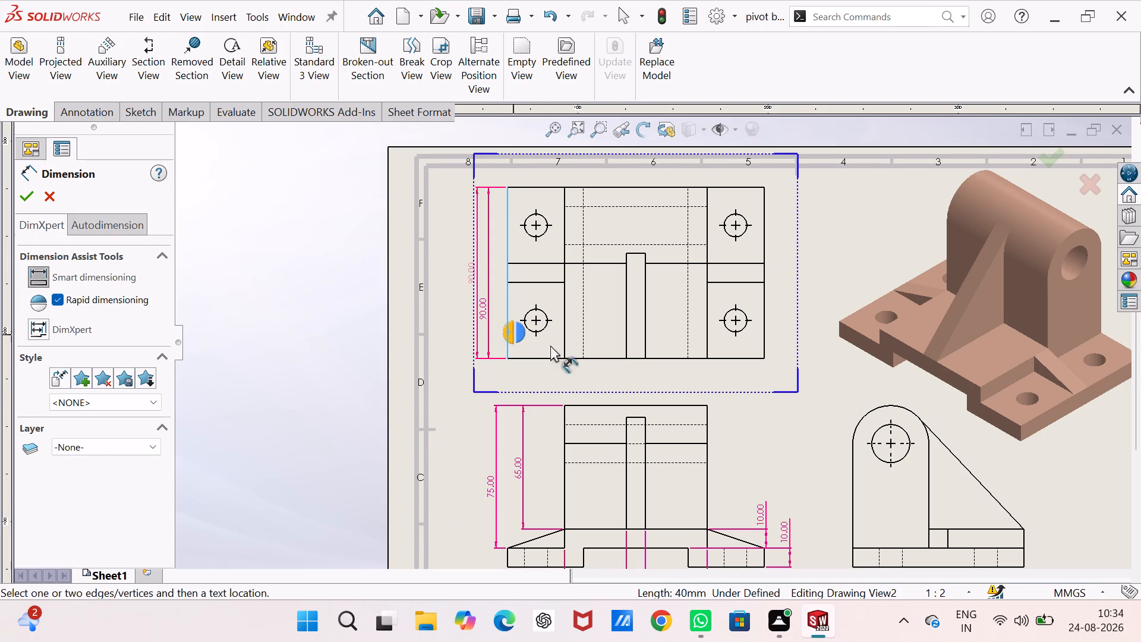
left_click(763, 317)
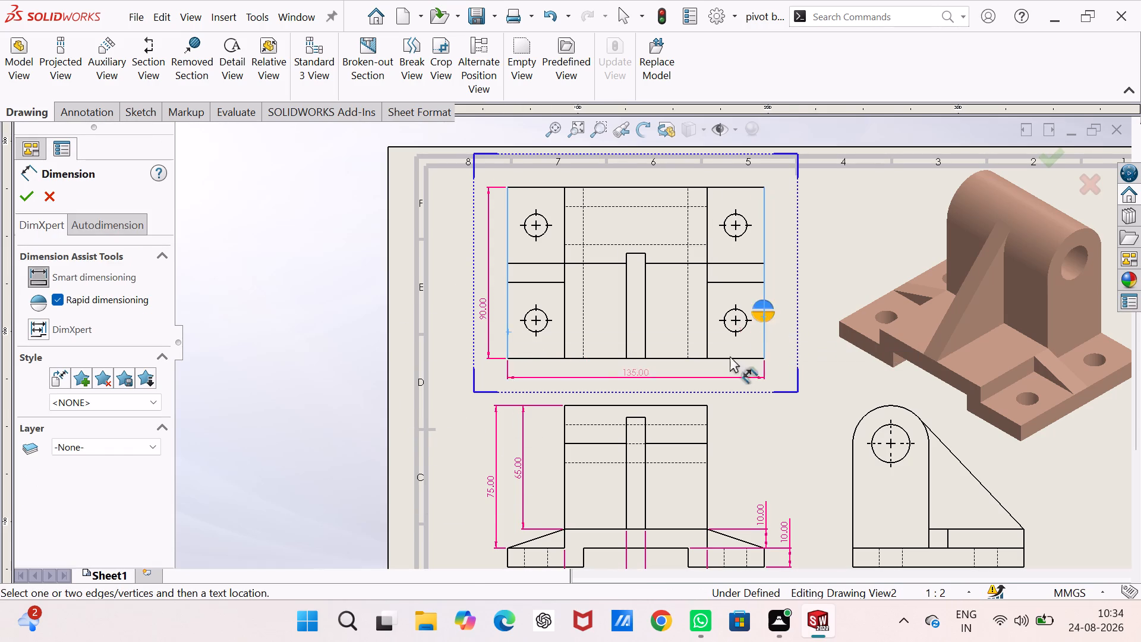
left_click(670, 374)
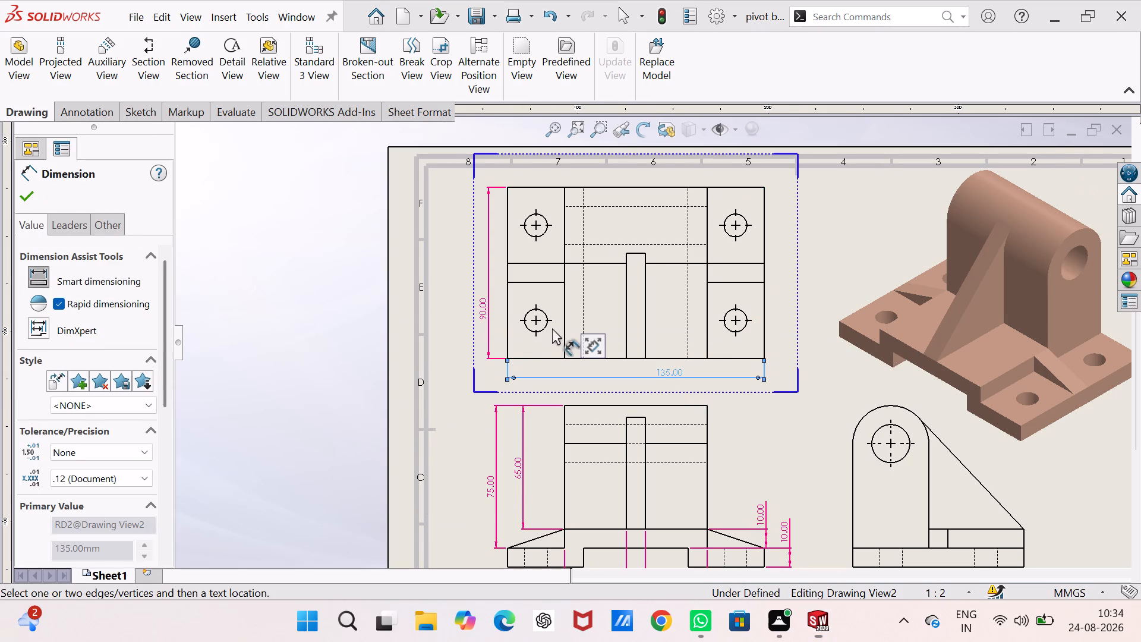
left_click(536, 319)
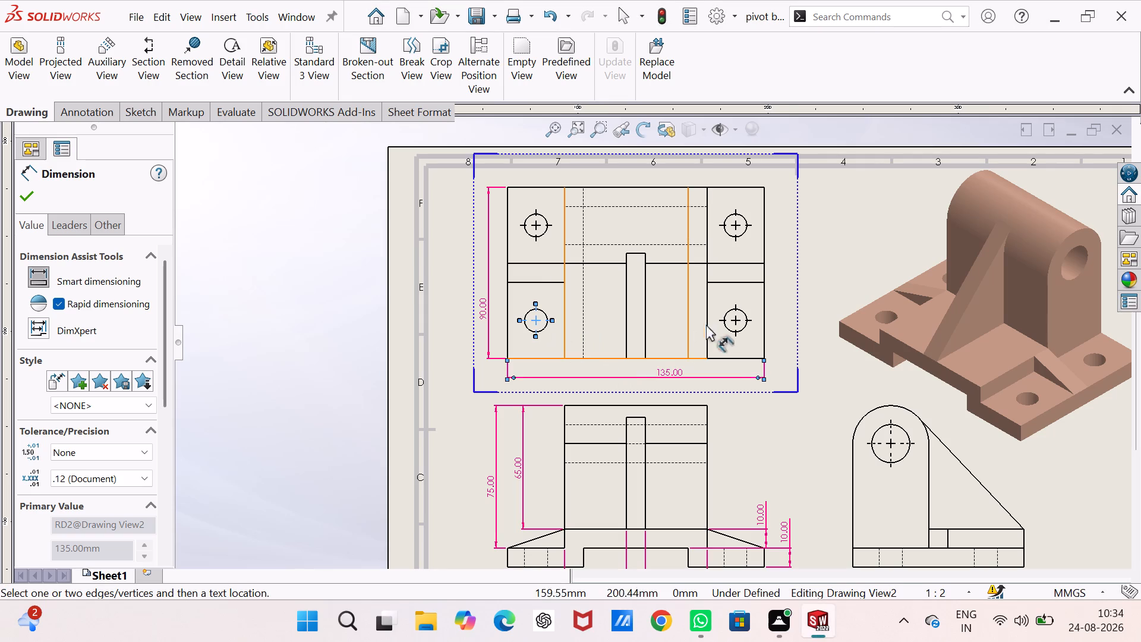
left_click(736, 319)
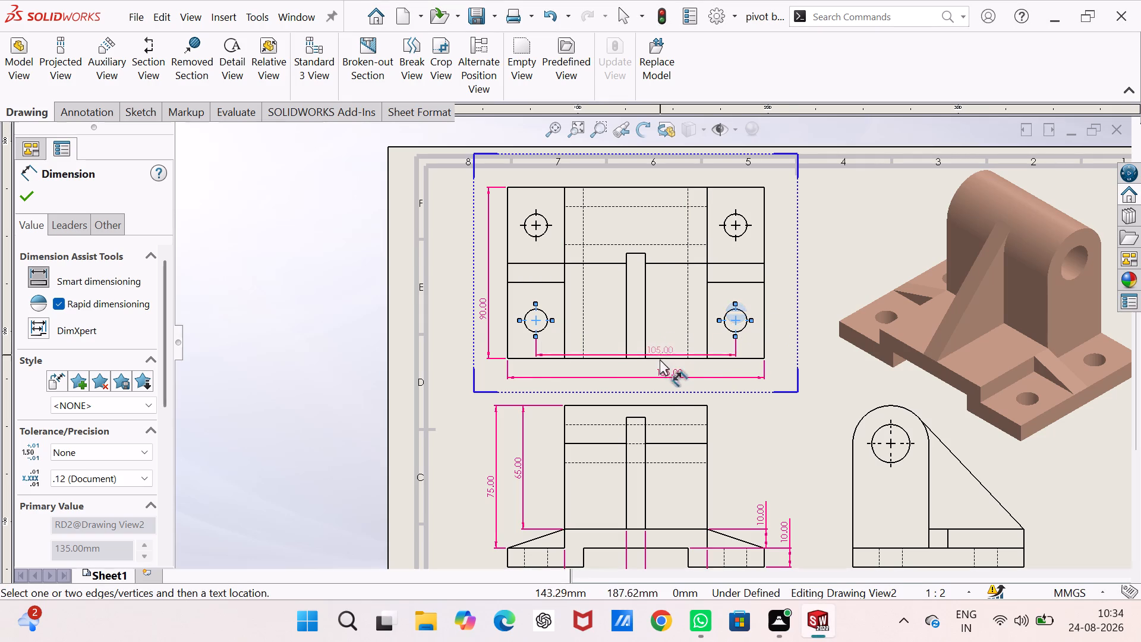
left_click(660, 392)
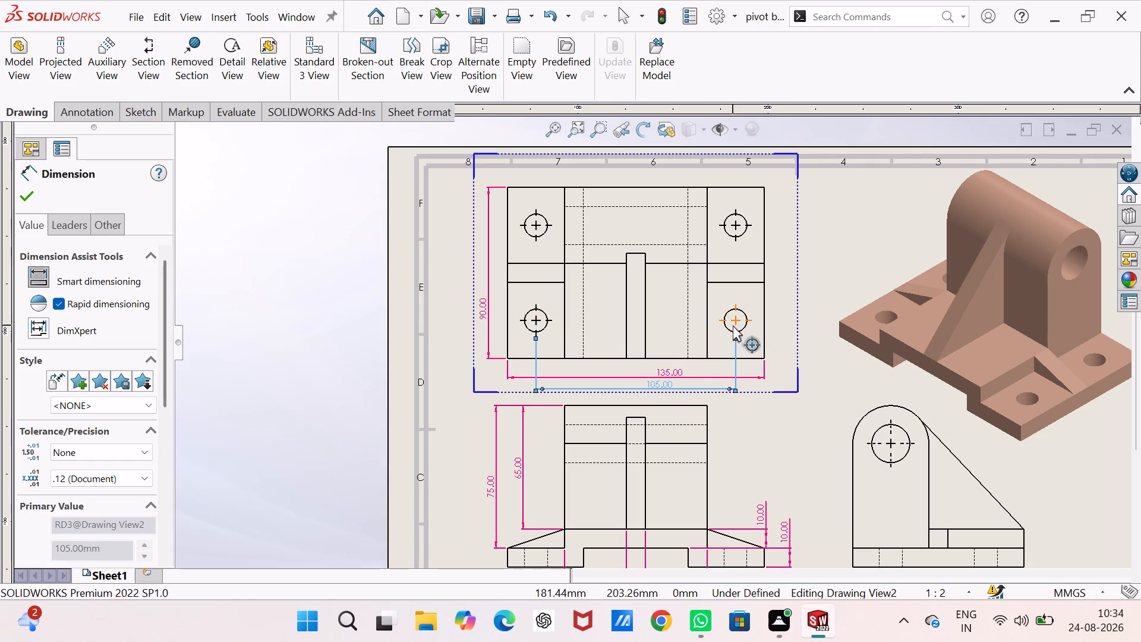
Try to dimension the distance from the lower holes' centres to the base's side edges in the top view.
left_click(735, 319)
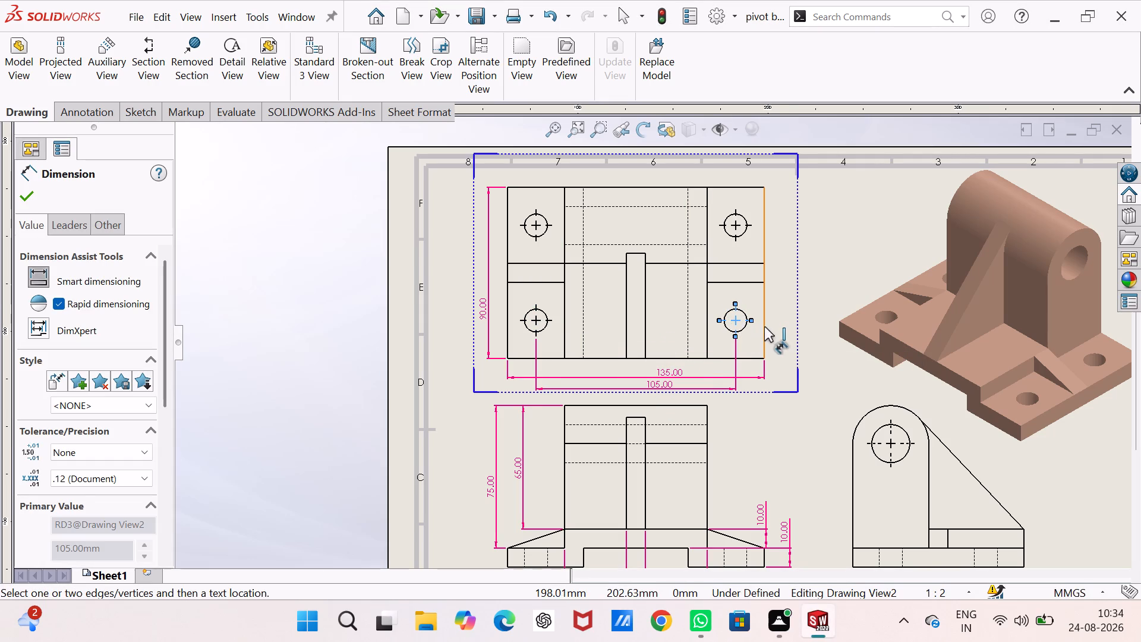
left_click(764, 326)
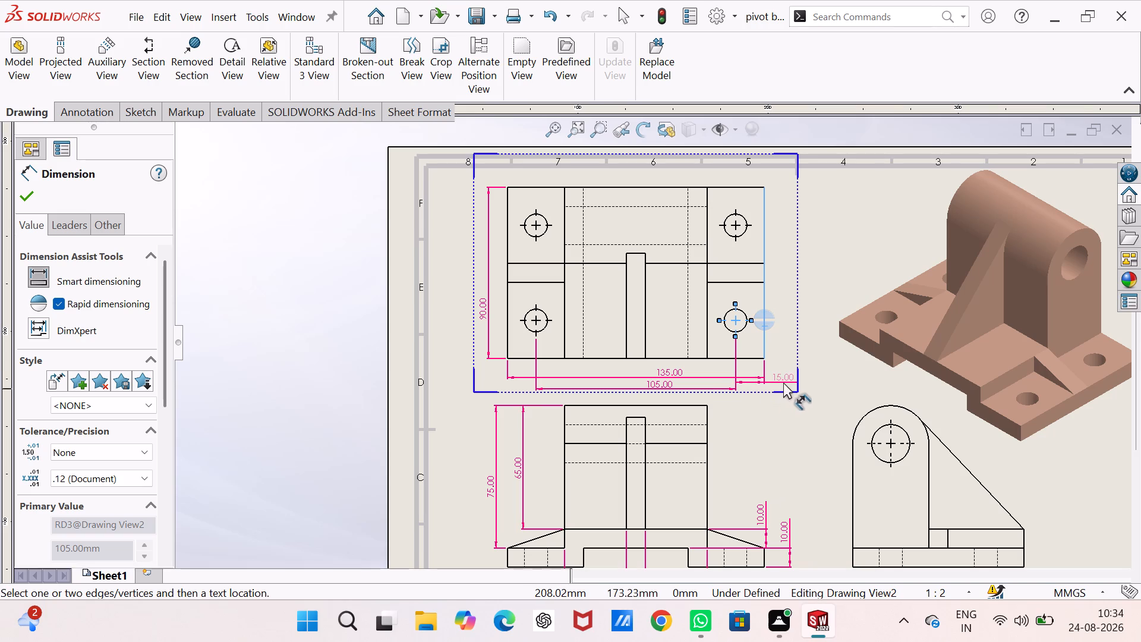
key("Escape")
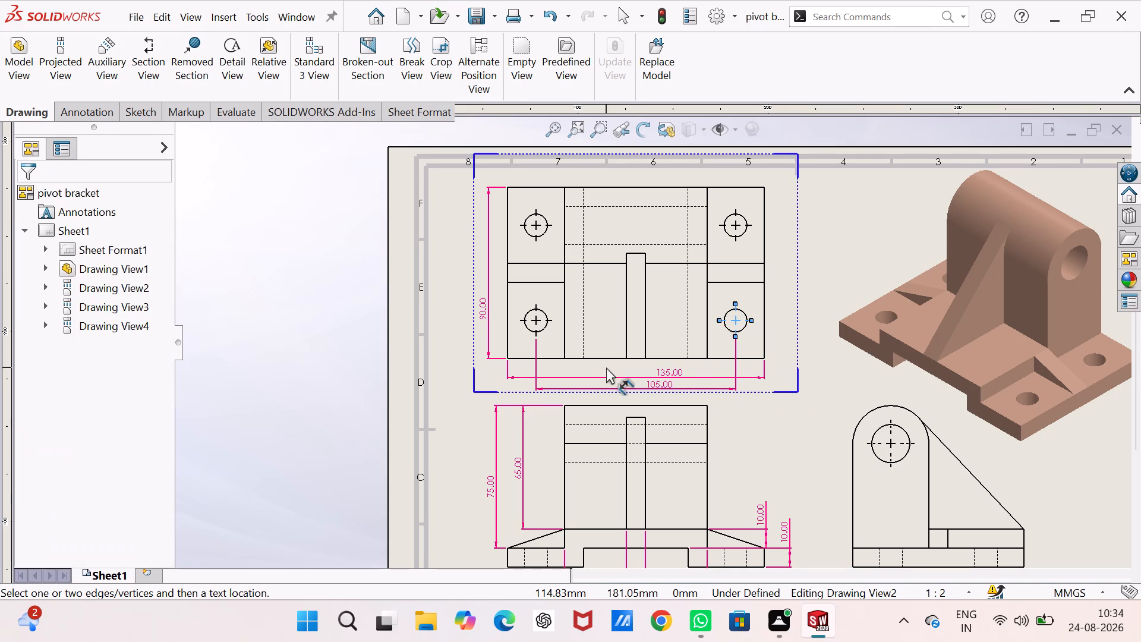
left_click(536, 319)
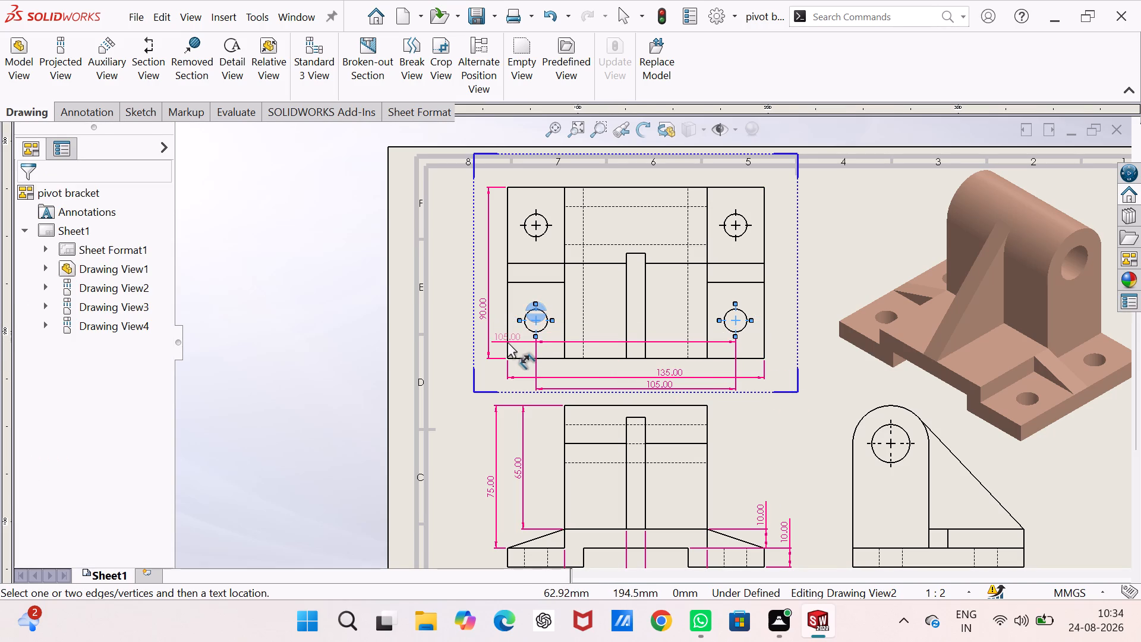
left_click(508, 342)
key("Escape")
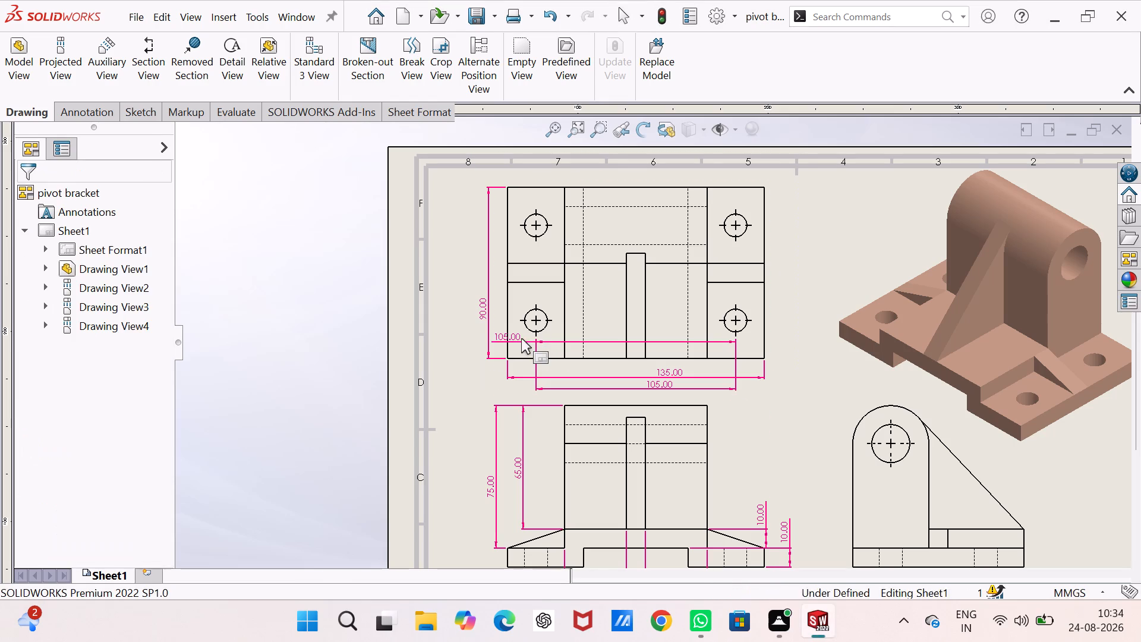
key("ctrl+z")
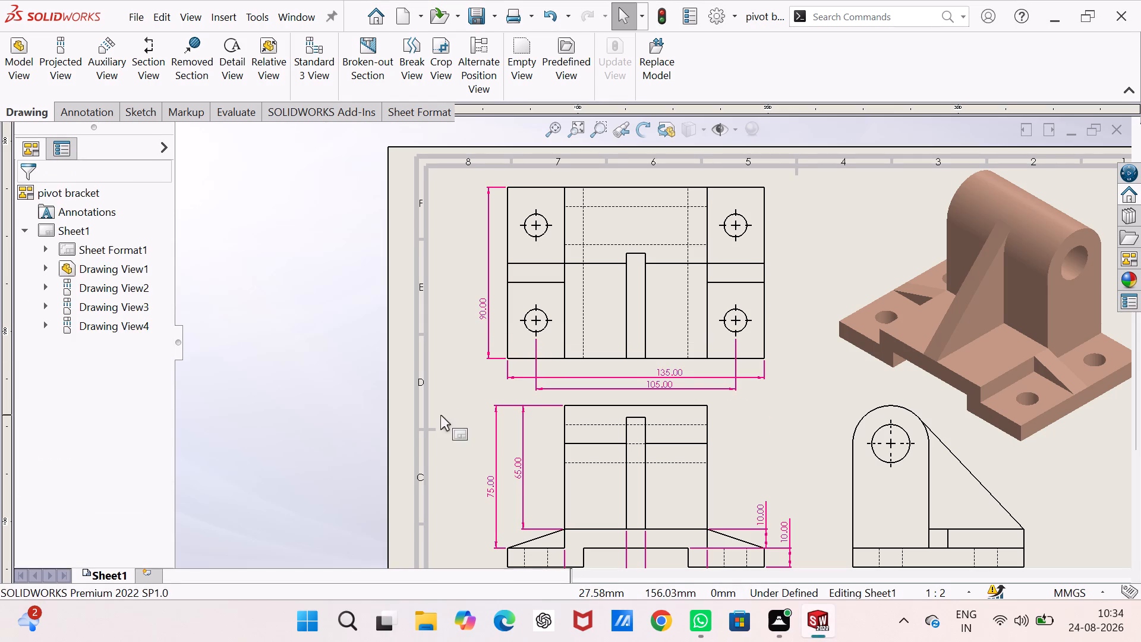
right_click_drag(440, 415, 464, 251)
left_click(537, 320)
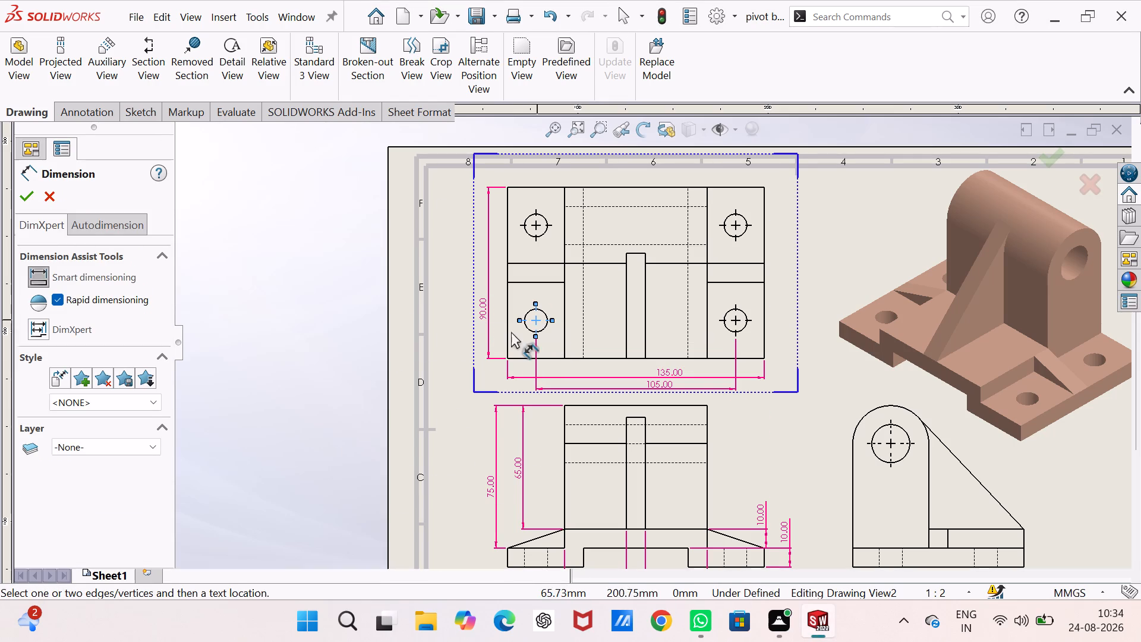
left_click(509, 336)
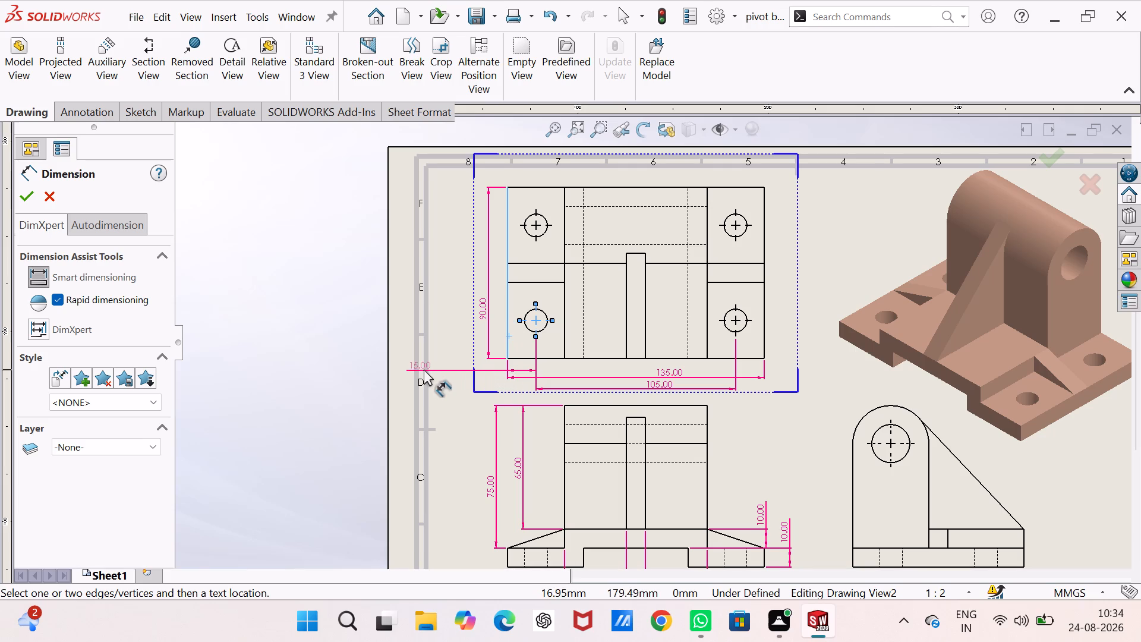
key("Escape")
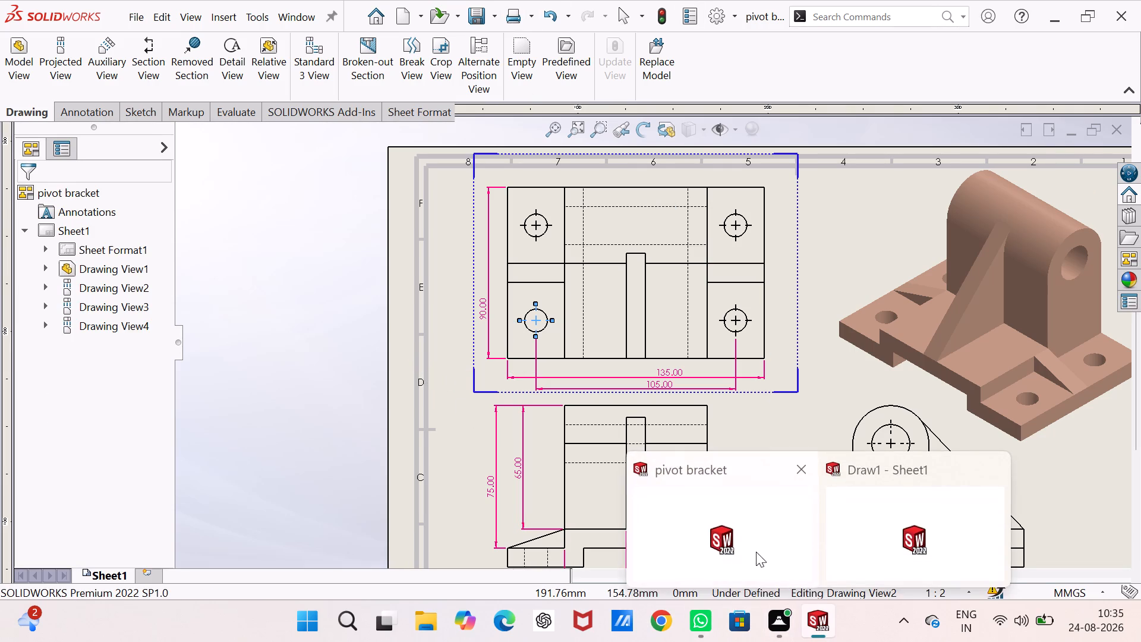
Switch to the pivot bracket part and examine the mounting holes' size and position dimensions on Cut-Extrude1.
left_click(746, 542)
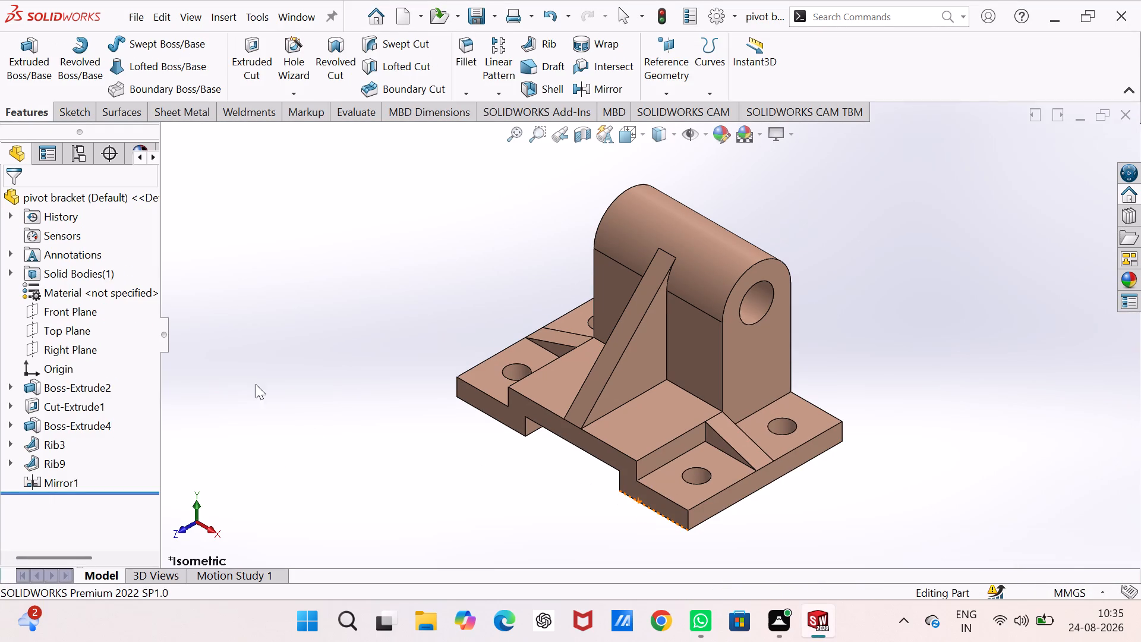
left_click(58, 409)
double_click(58, 409)
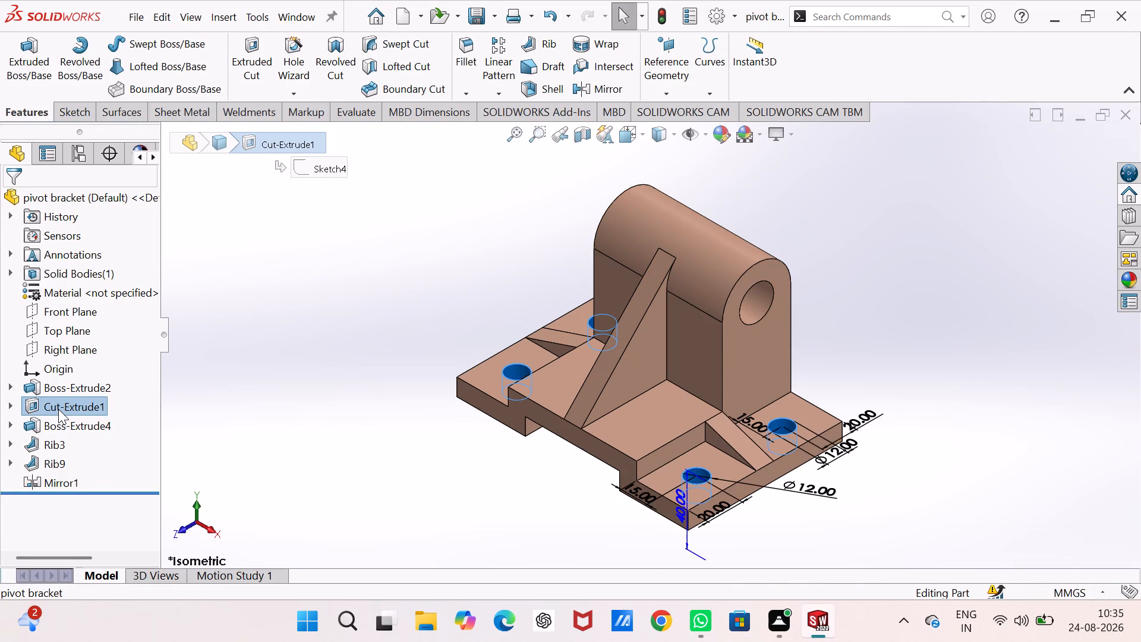
left_click(58, 409)
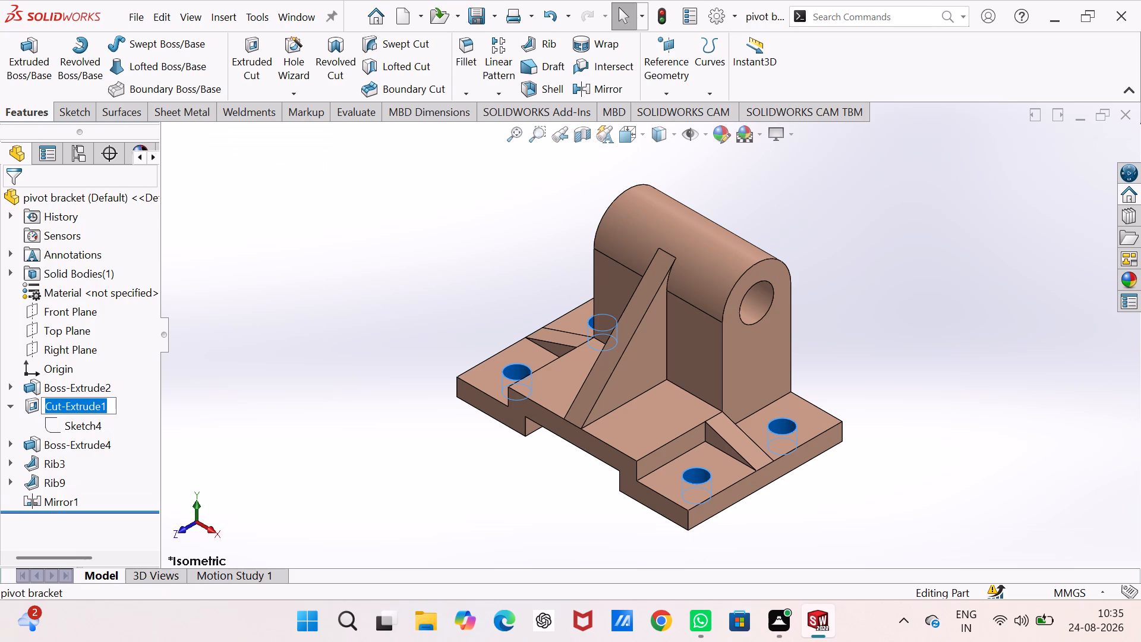
left_click(58, 409)
left_click(253, 420)
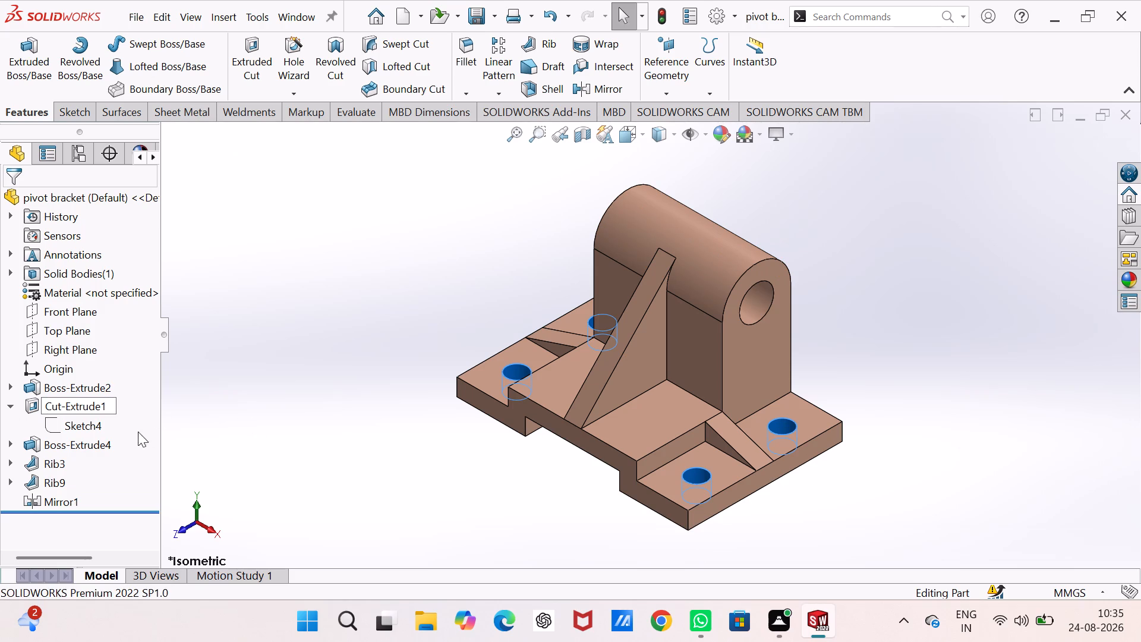
double_click(93, 407)
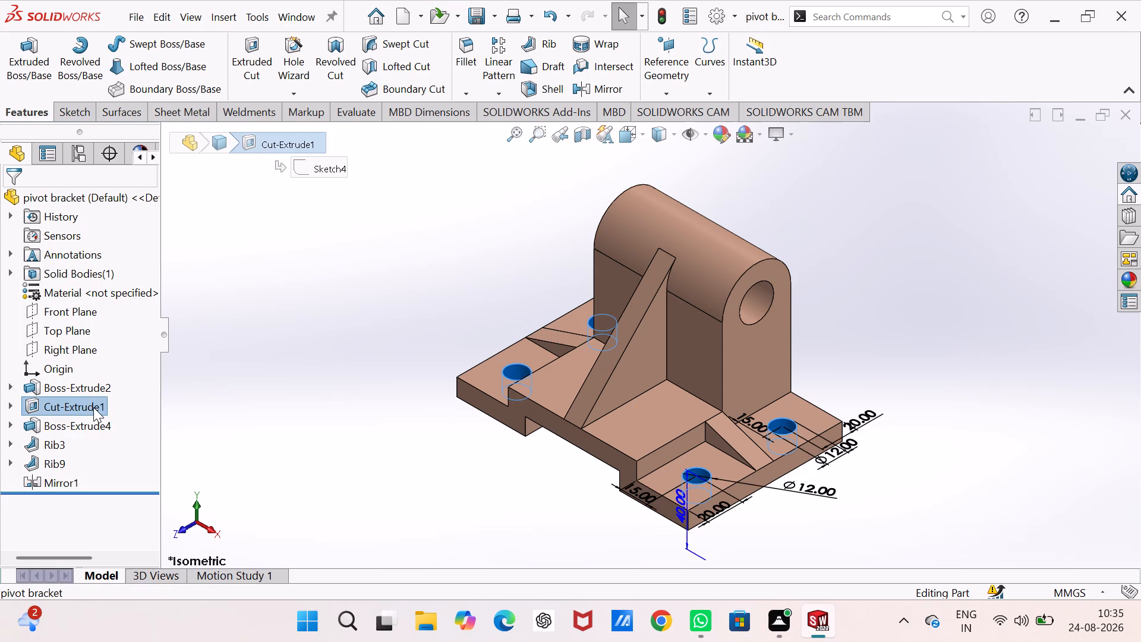
left_click(298, 416)
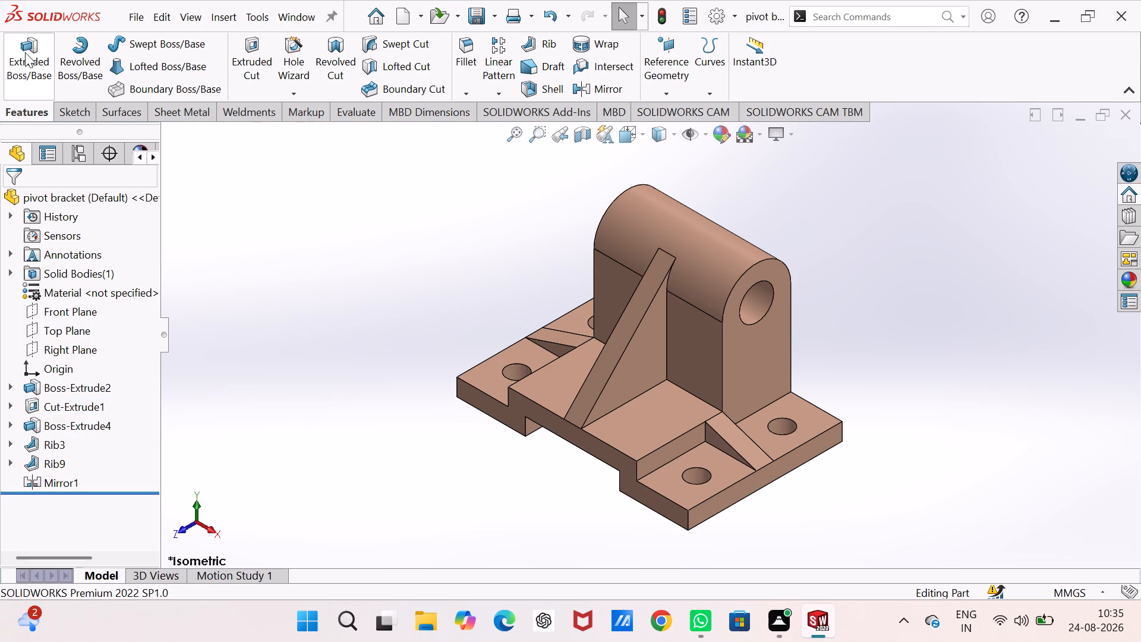
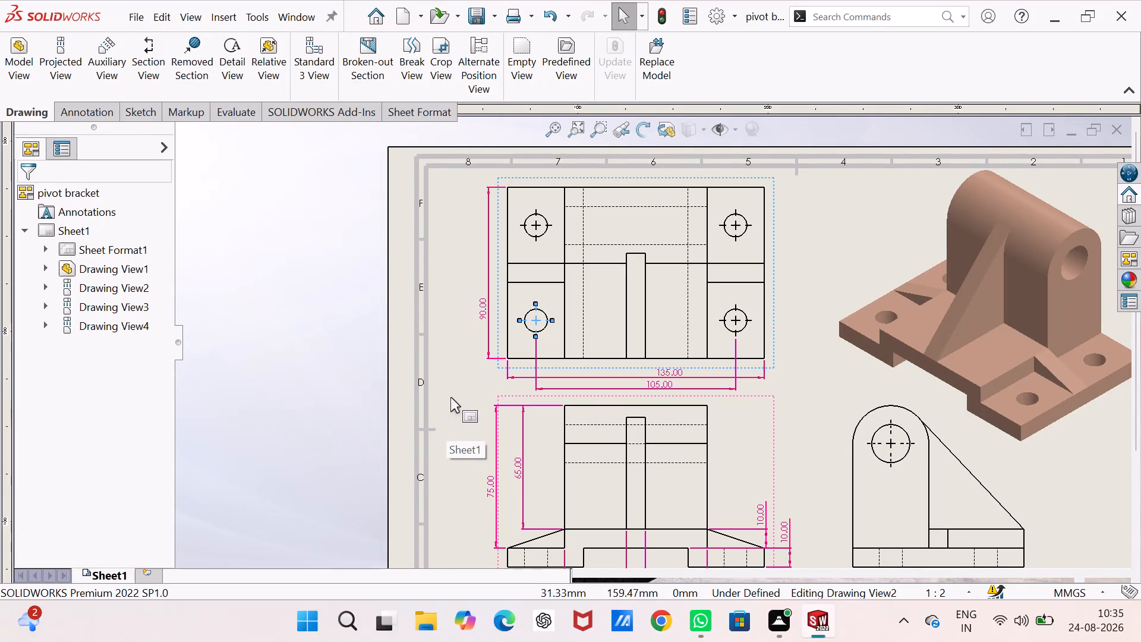
Dimension the distance from the lower-right hole's centre to the base's right edge, placing the text below the top view.
right_click_drag(455, 384, 455, 281)
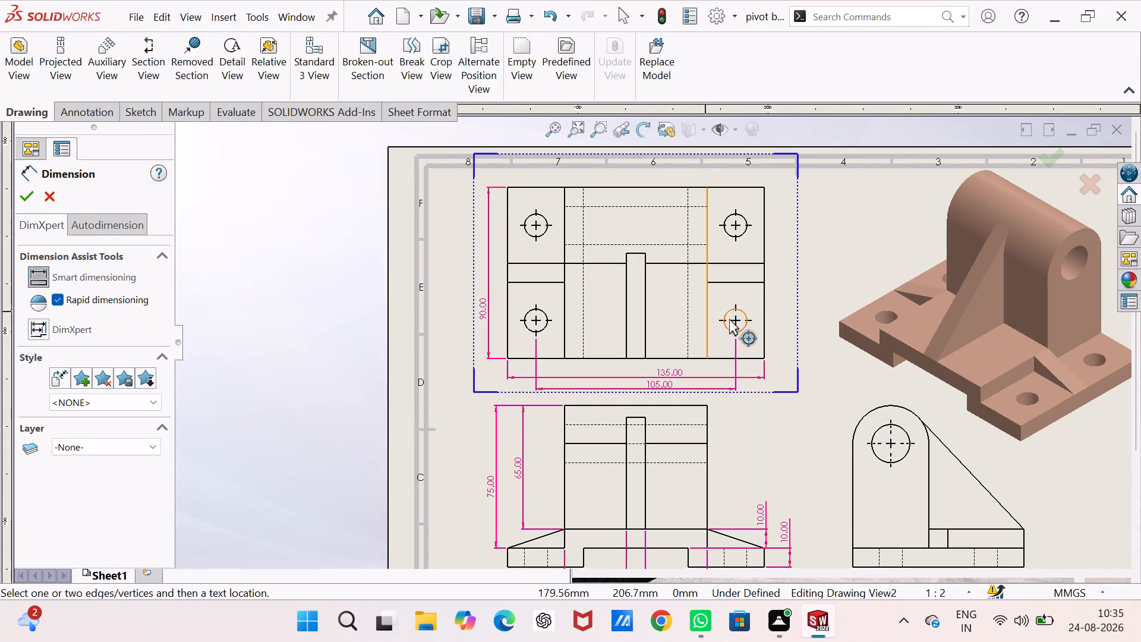
left_click(734, 320)
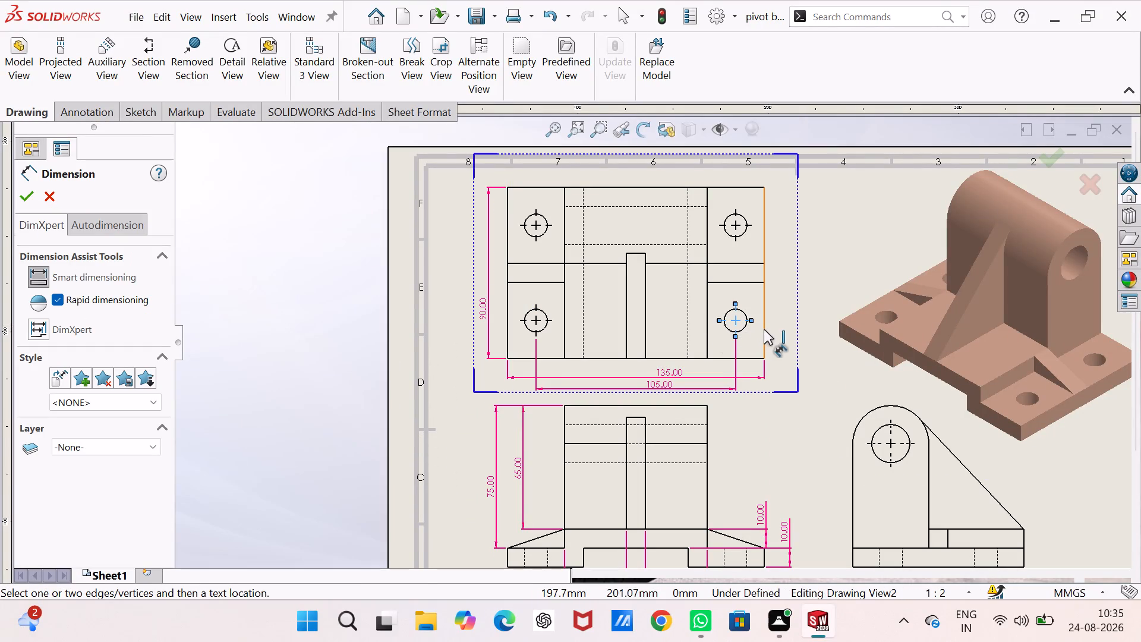
left_click(764, 329)
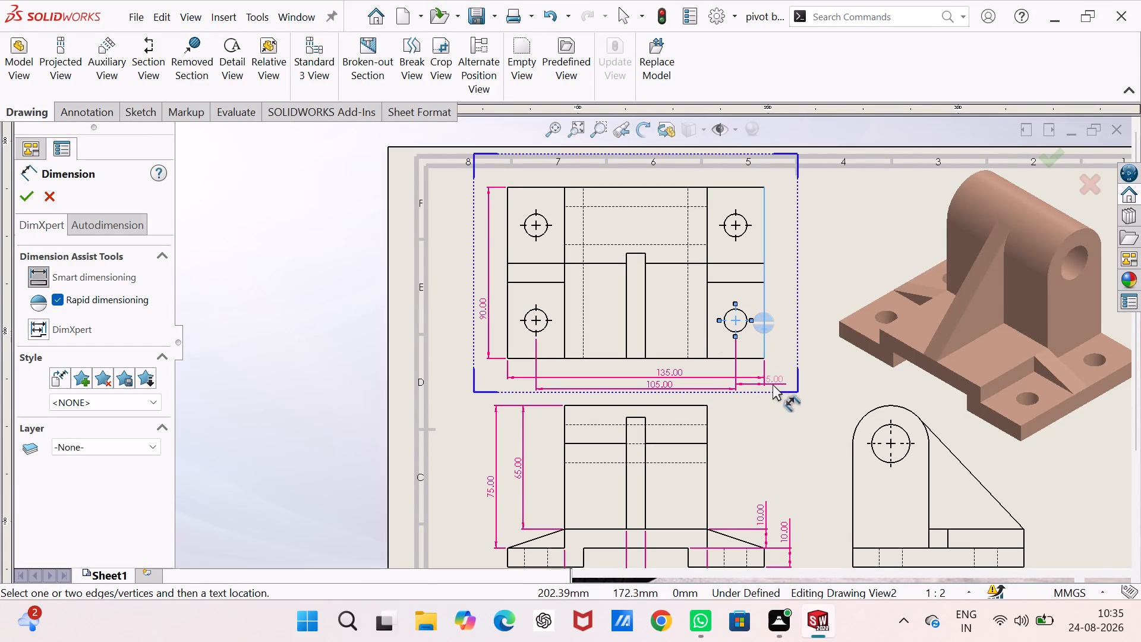
left_click(773, 385)
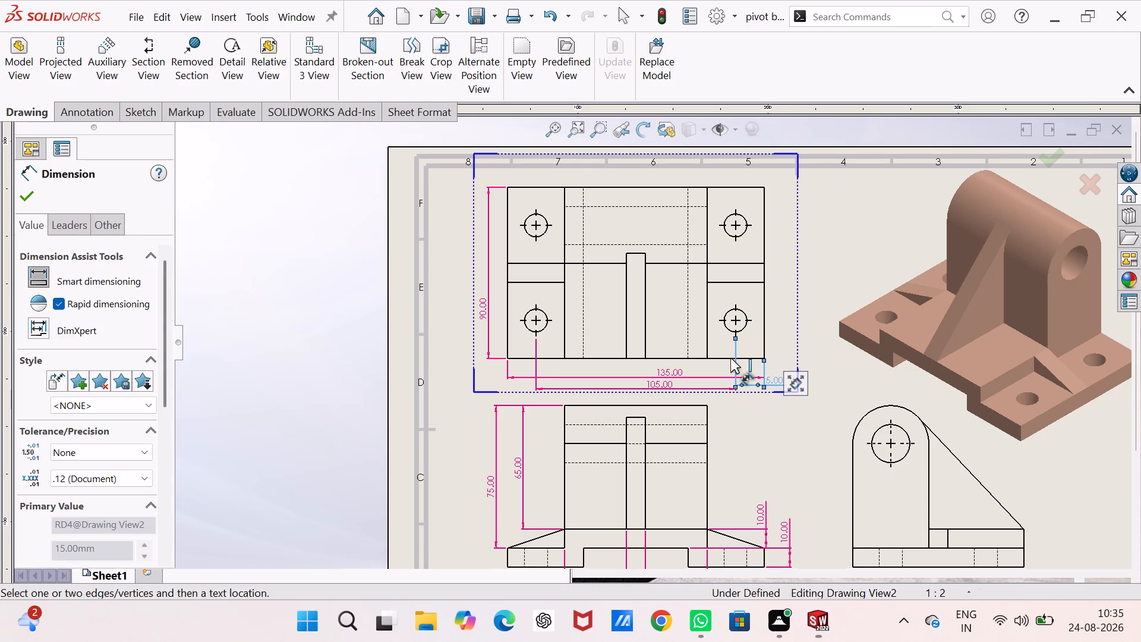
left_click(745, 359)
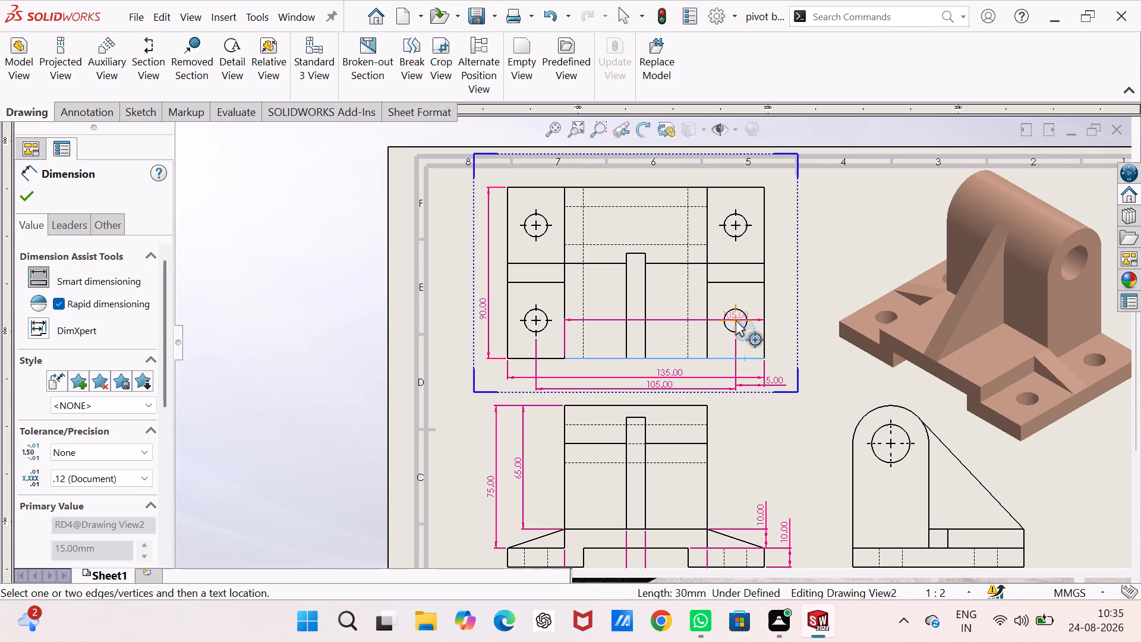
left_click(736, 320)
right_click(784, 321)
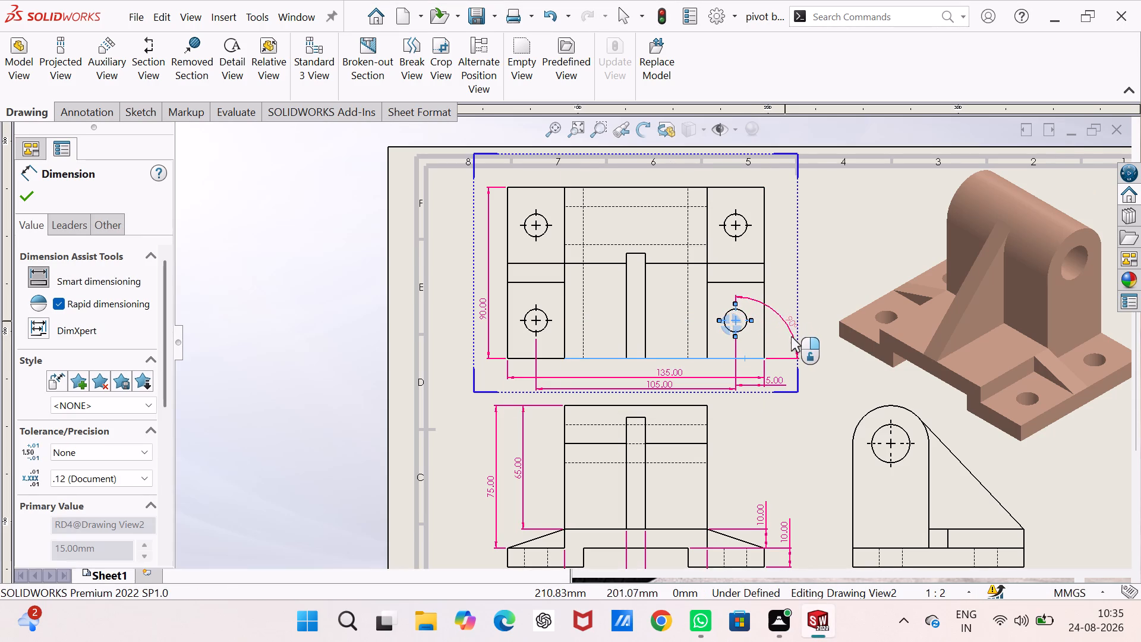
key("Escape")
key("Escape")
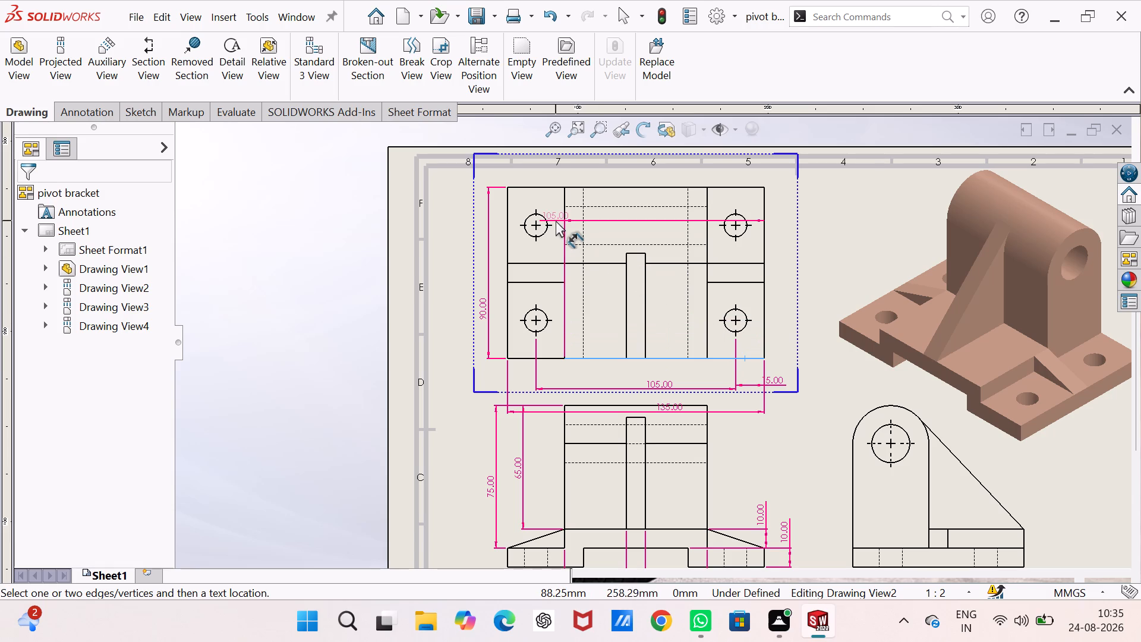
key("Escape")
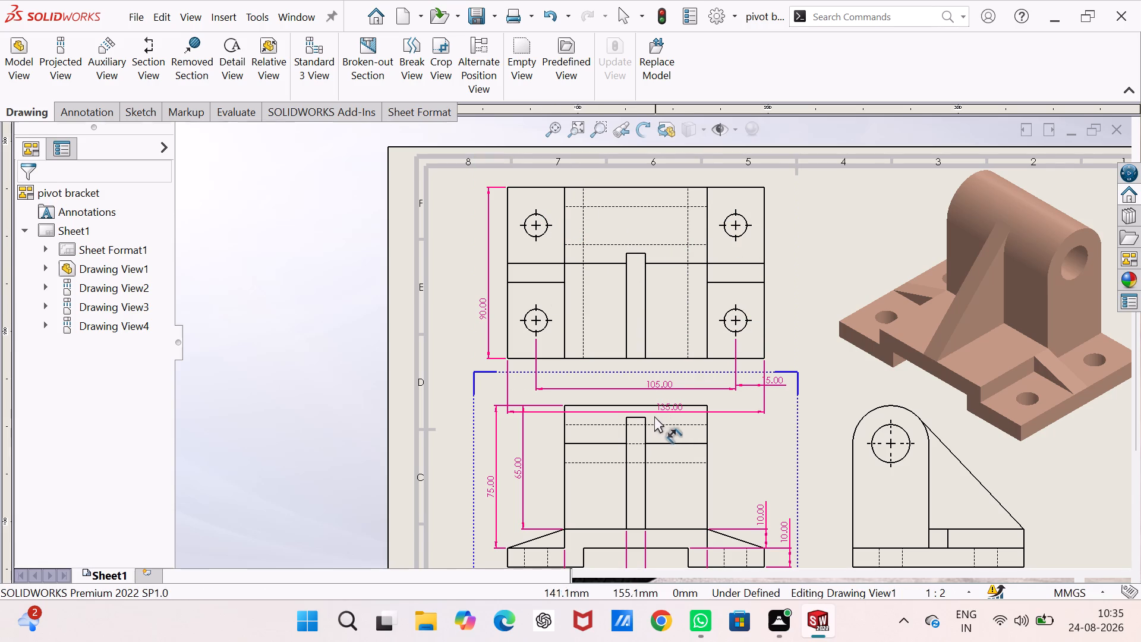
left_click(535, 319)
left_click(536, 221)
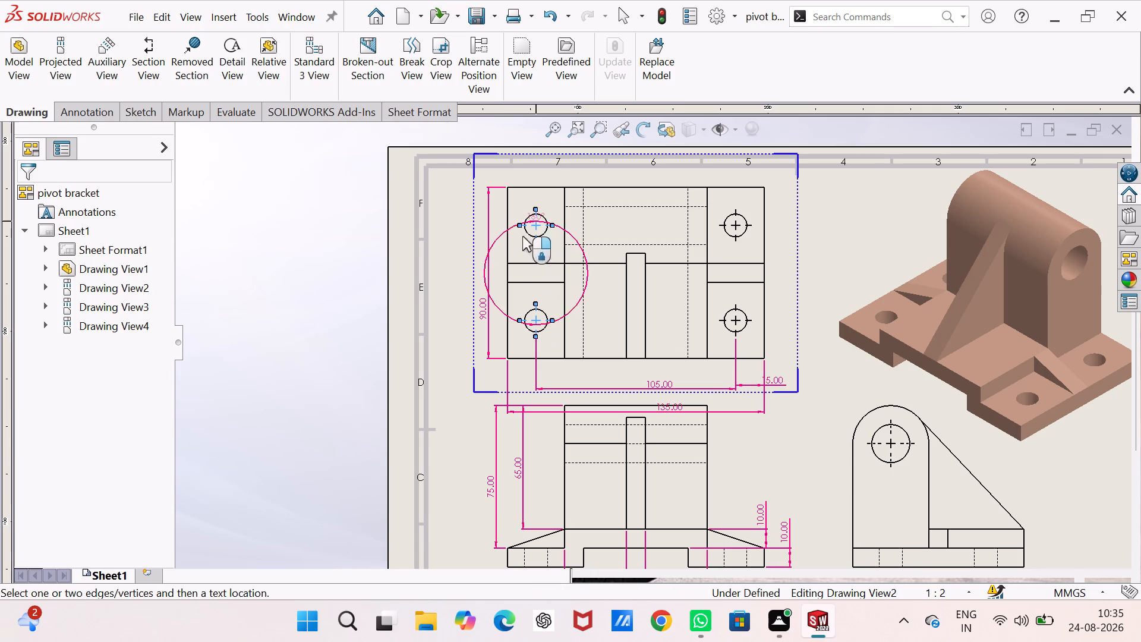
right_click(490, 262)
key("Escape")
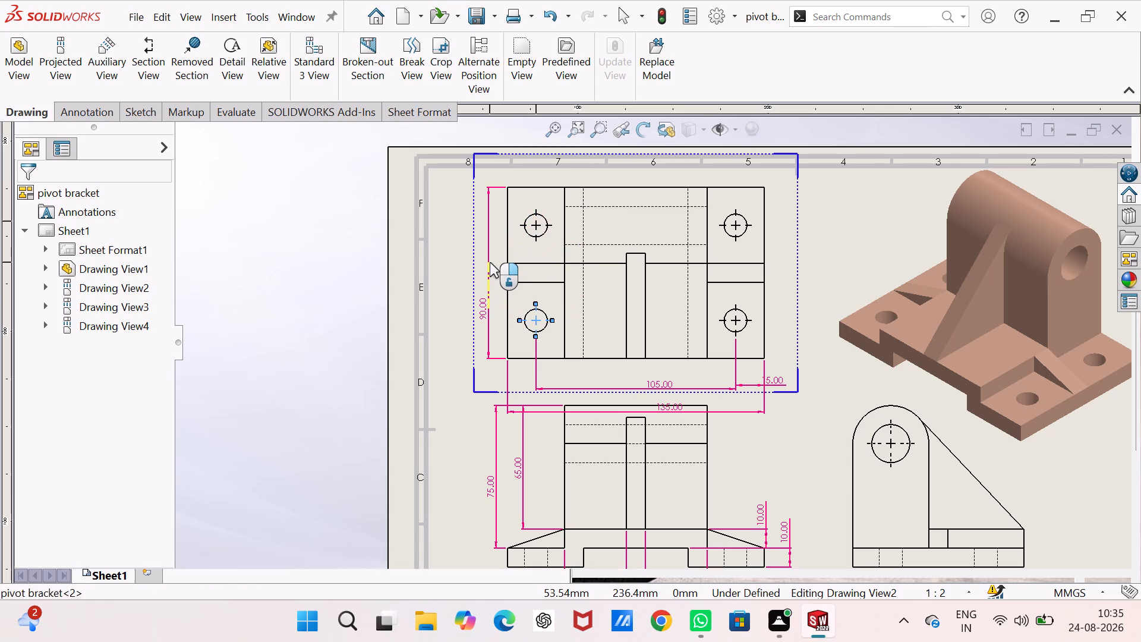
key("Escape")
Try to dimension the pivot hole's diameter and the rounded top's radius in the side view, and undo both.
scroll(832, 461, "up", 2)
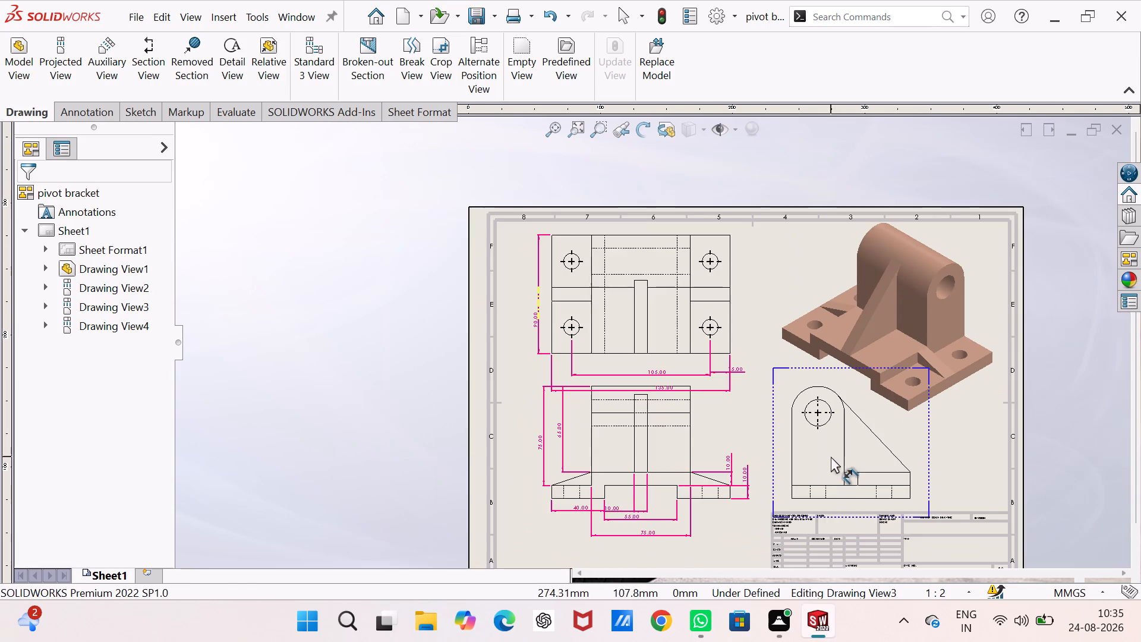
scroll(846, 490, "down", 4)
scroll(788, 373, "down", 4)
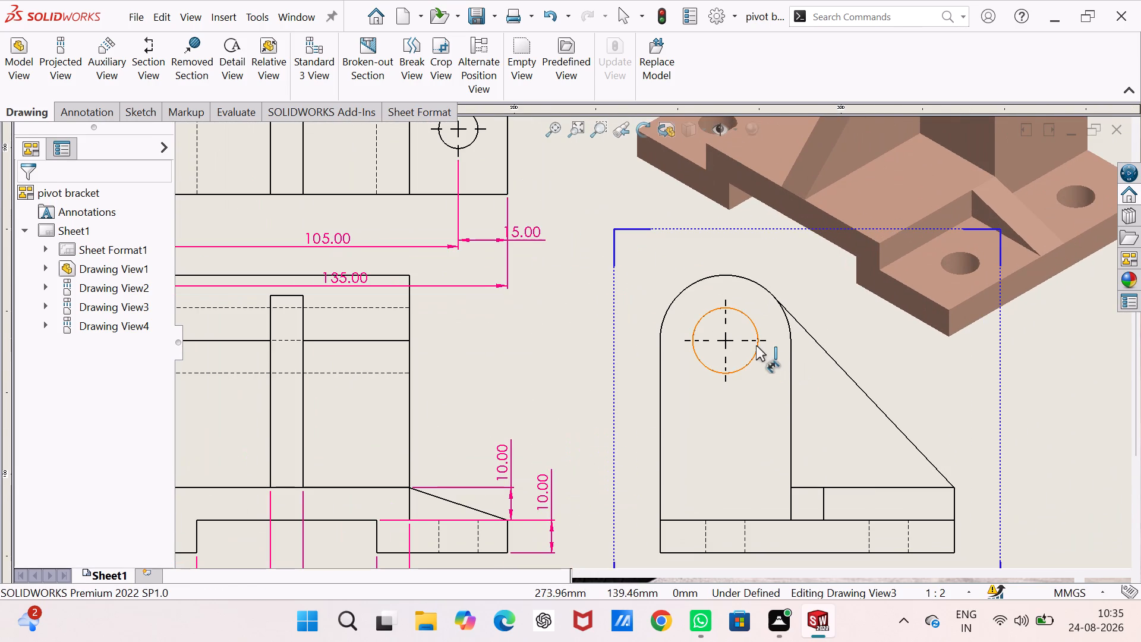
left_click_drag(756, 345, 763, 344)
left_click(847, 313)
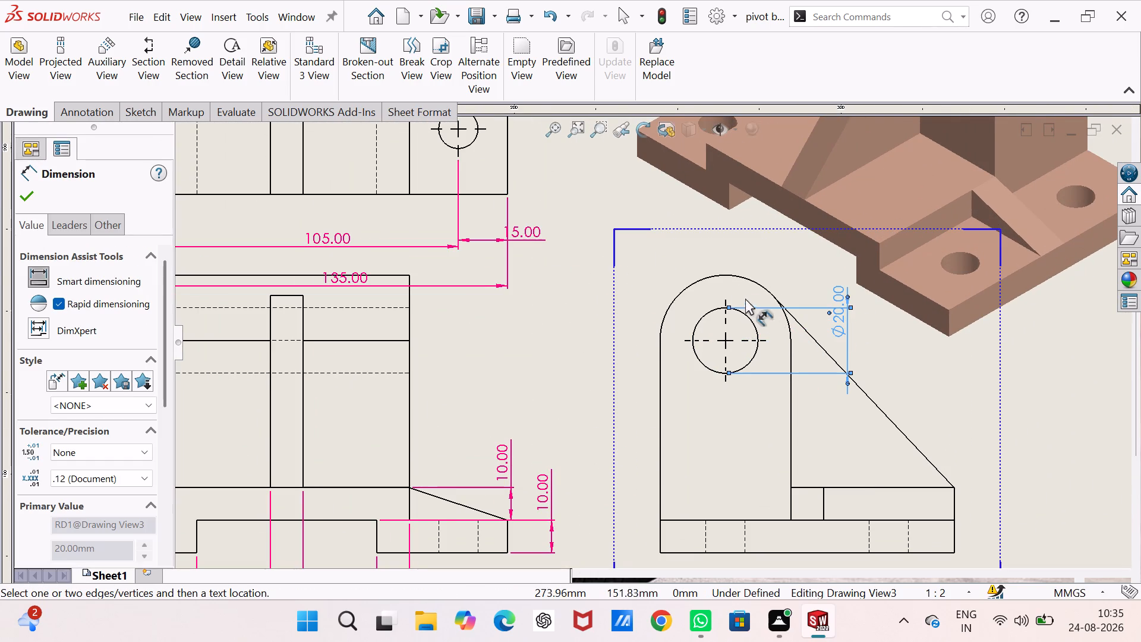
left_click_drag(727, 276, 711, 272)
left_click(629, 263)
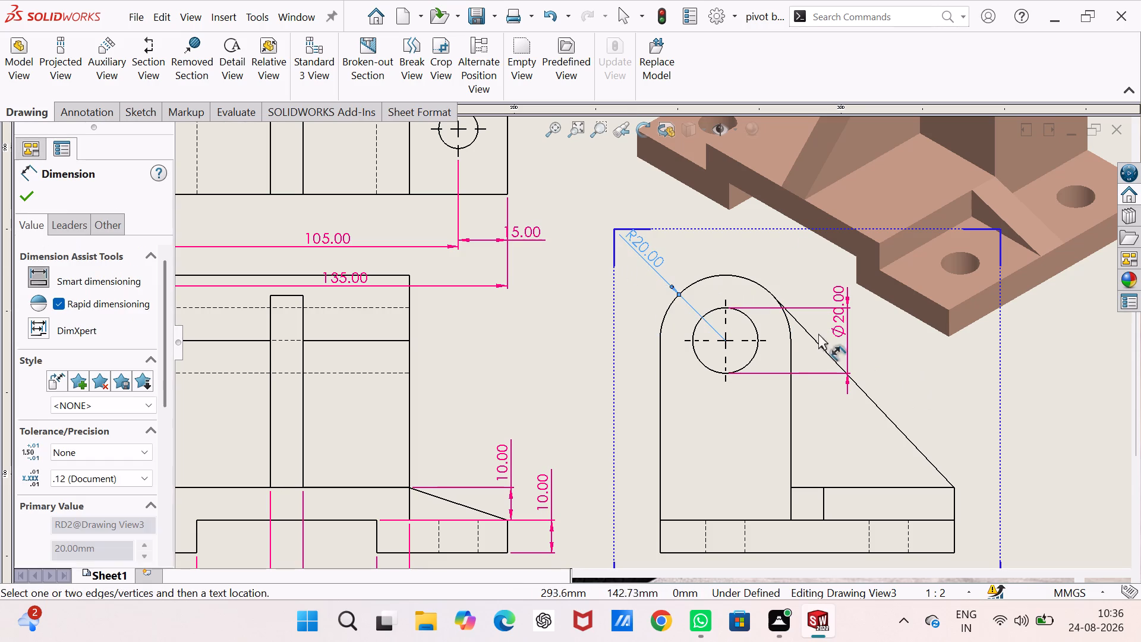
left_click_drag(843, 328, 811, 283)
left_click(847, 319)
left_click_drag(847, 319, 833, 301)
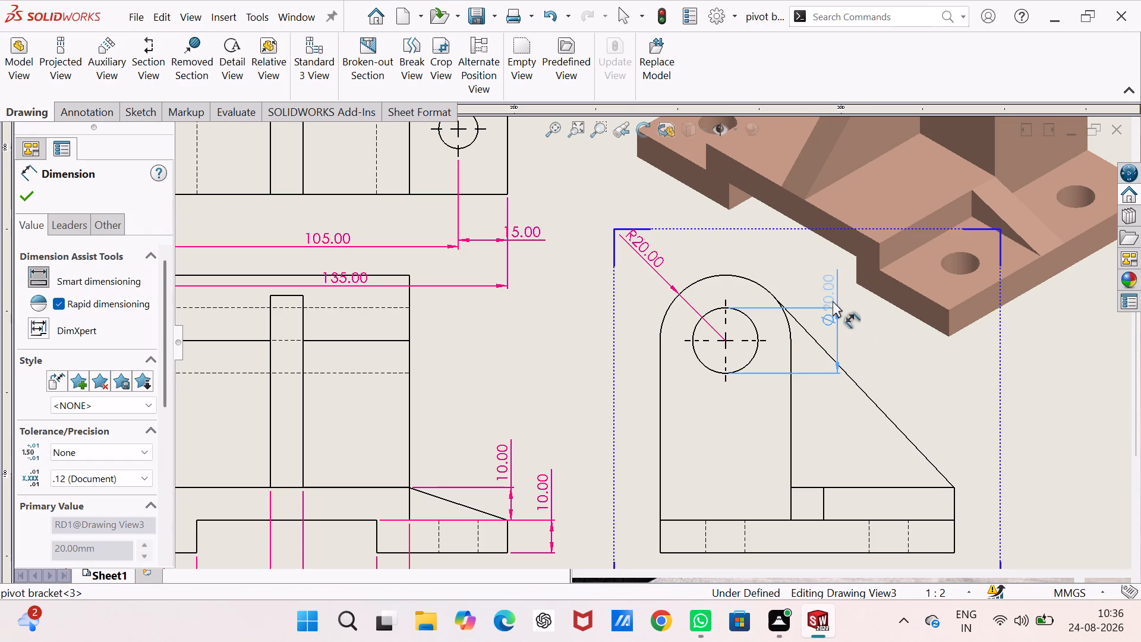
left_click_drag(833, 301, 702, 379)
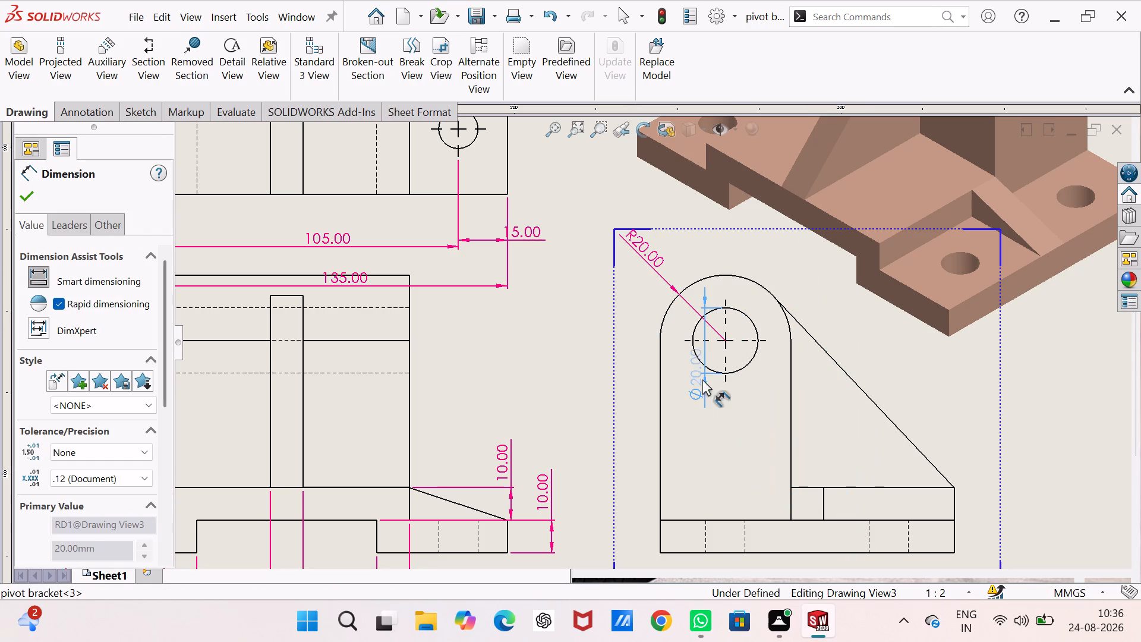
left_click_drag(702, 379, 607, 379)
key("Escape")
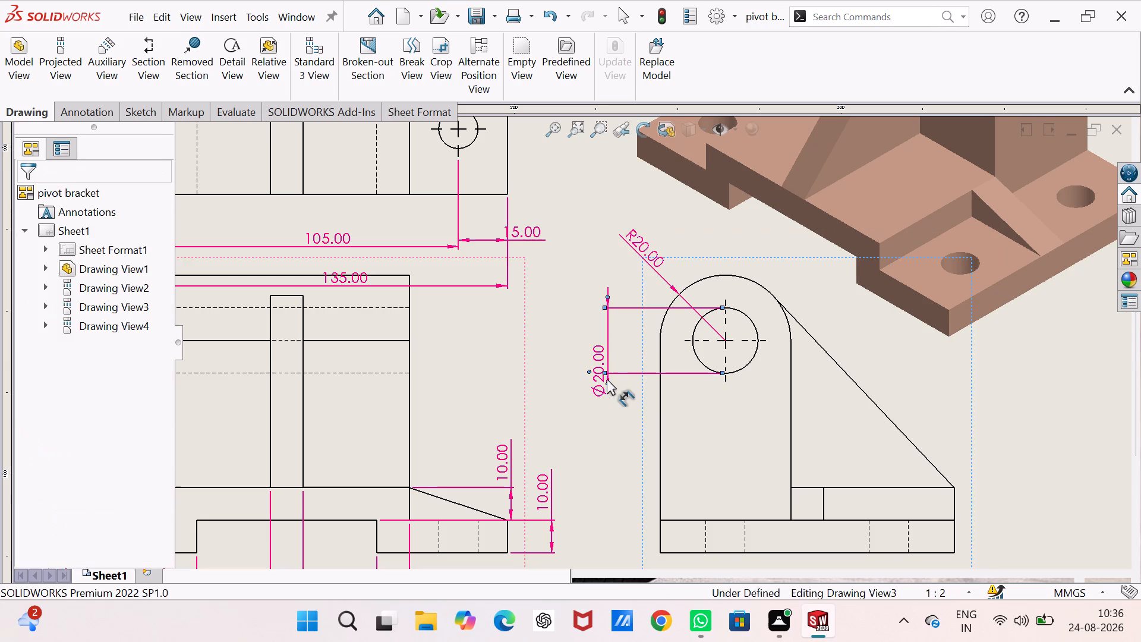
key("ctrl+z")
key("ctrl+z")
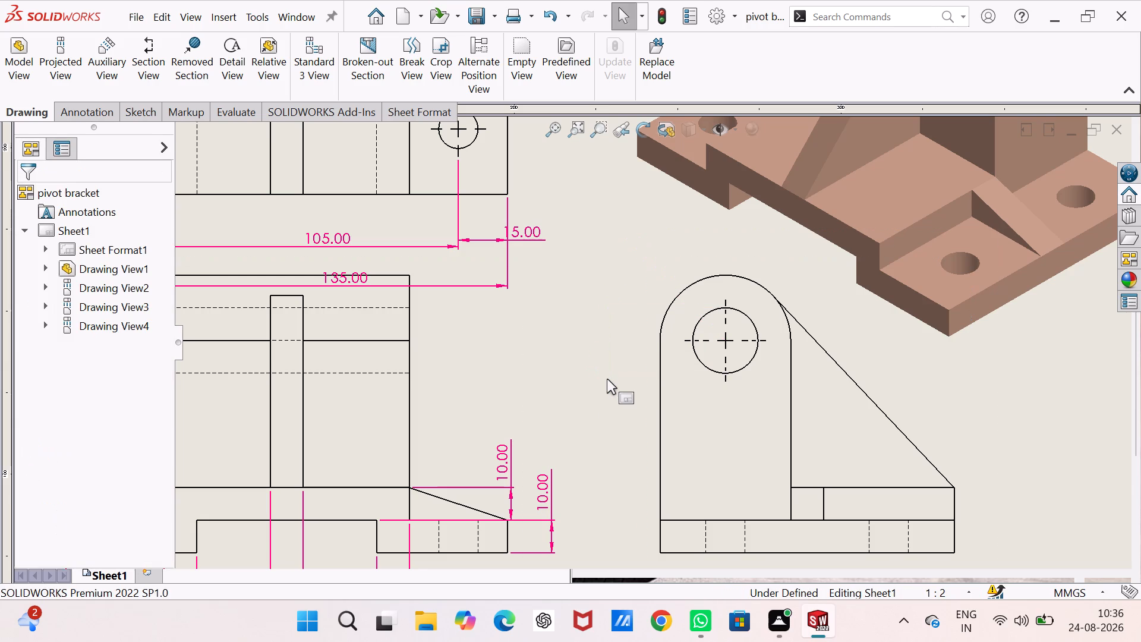
Dimension the rounded top's radius and the pivot hole's diameter in the side view, placing both texts outside its left edge.
right_click_drag(592, 358, 585, 213)
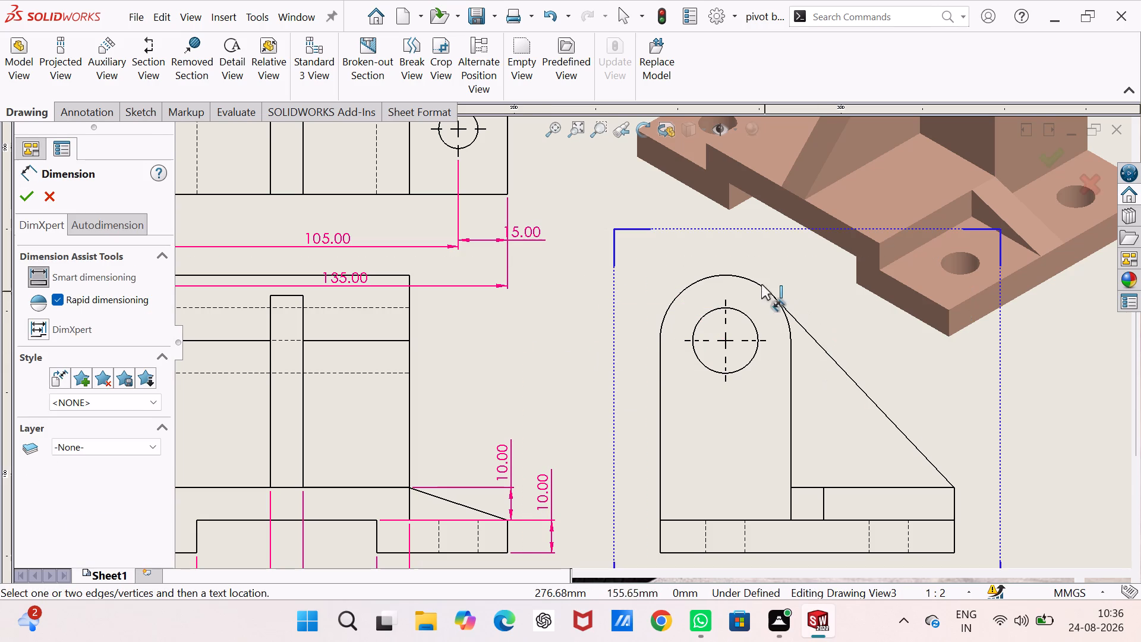
left_click(760, 284)
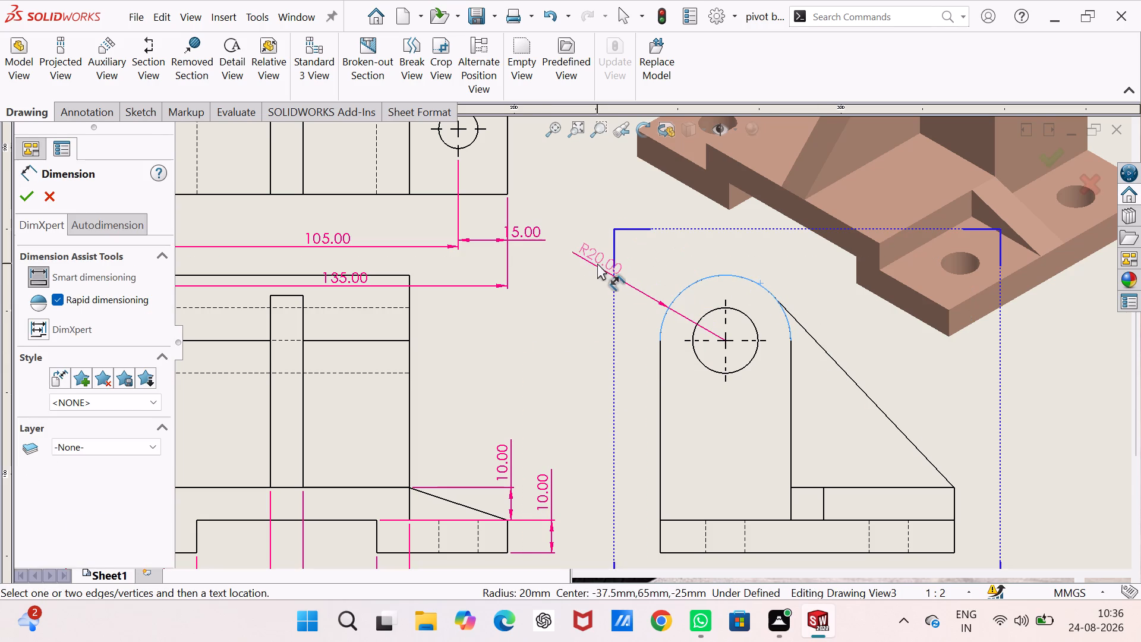
left_click(597, 263)
left_click_drag(701, 360, 686, 360)
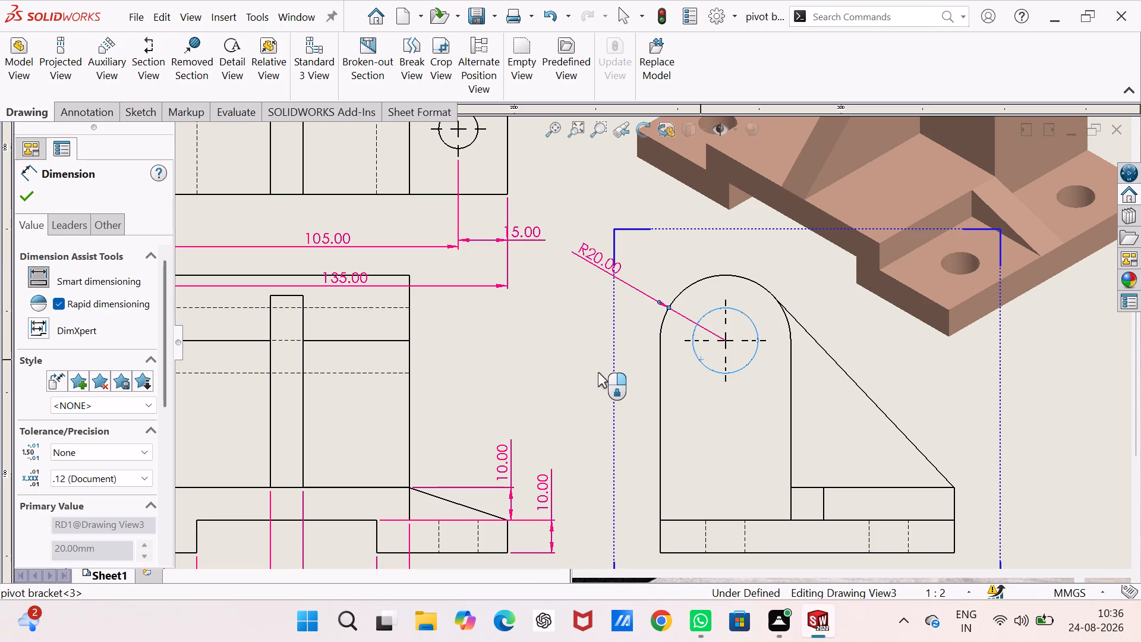
left_click(582, 364)
Dimension the heights from the base's bottom and top edges to the pivot hole's centre level, left of the side view.
scroll(705, 439, "up", 3)
scroll(705, 437, "down", 2)
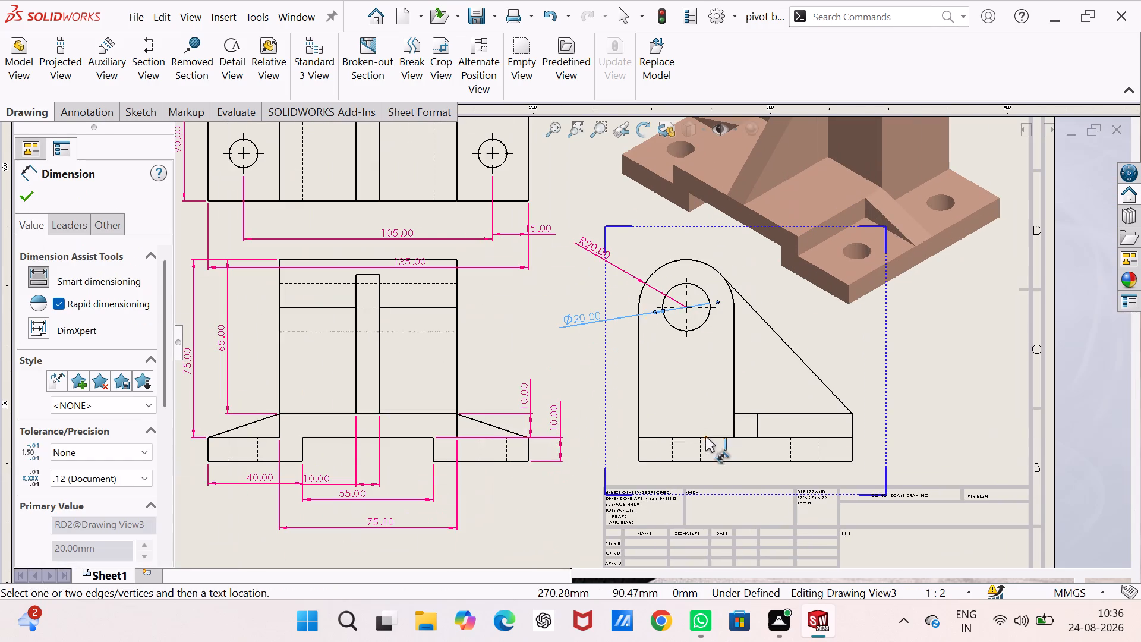
left_click(638, 435)
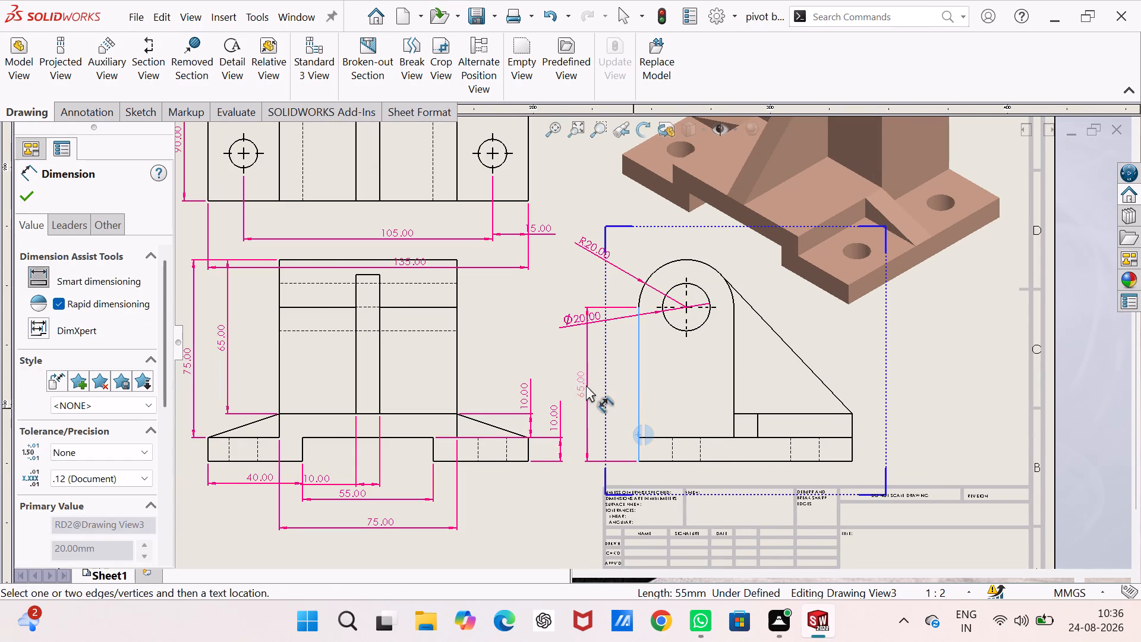
left_click(588, 394)
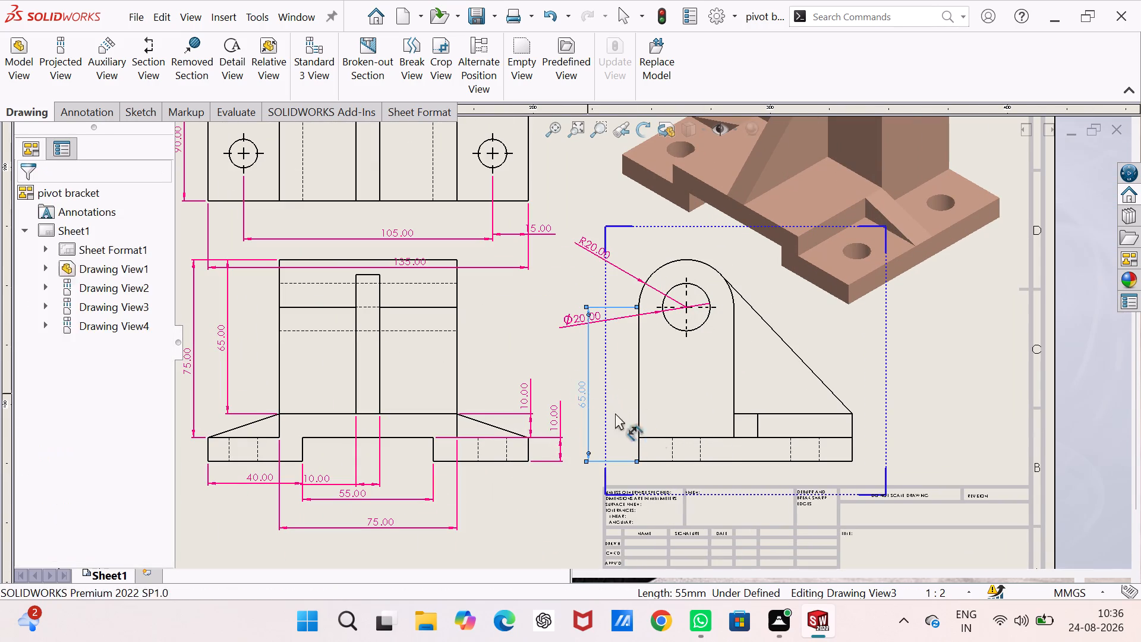
left_click(639, 436)
left_click_drag(640, 306, 639, 313)
left_click(621, 376)
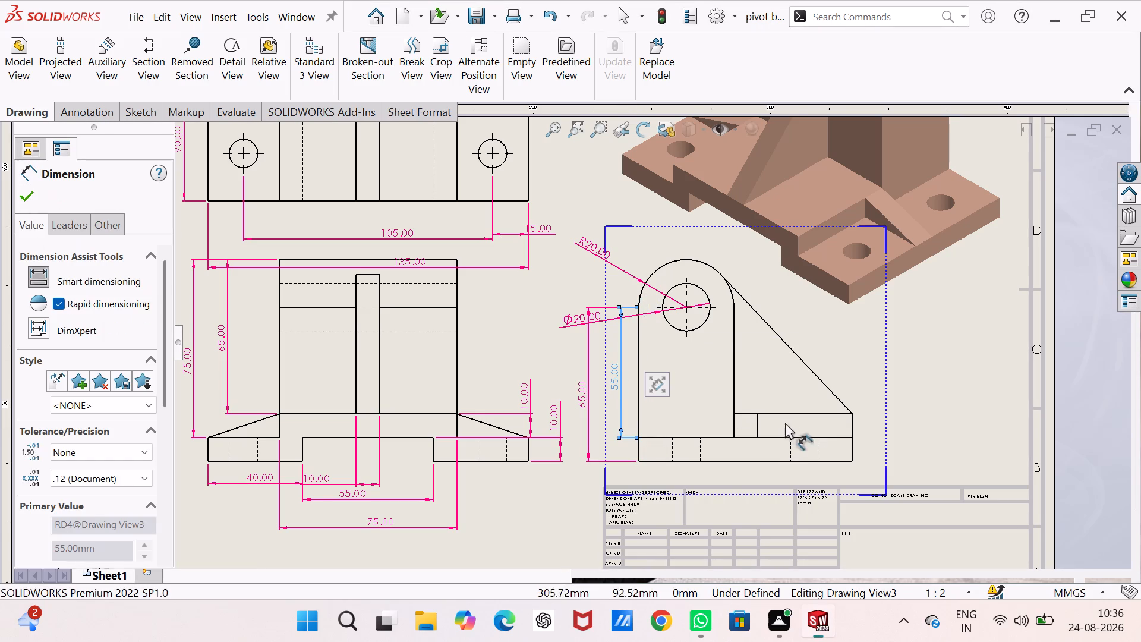
Dimension the raised portion's height above the base plate, placing the text outside the side view's right edge.
left_click(833, 414)
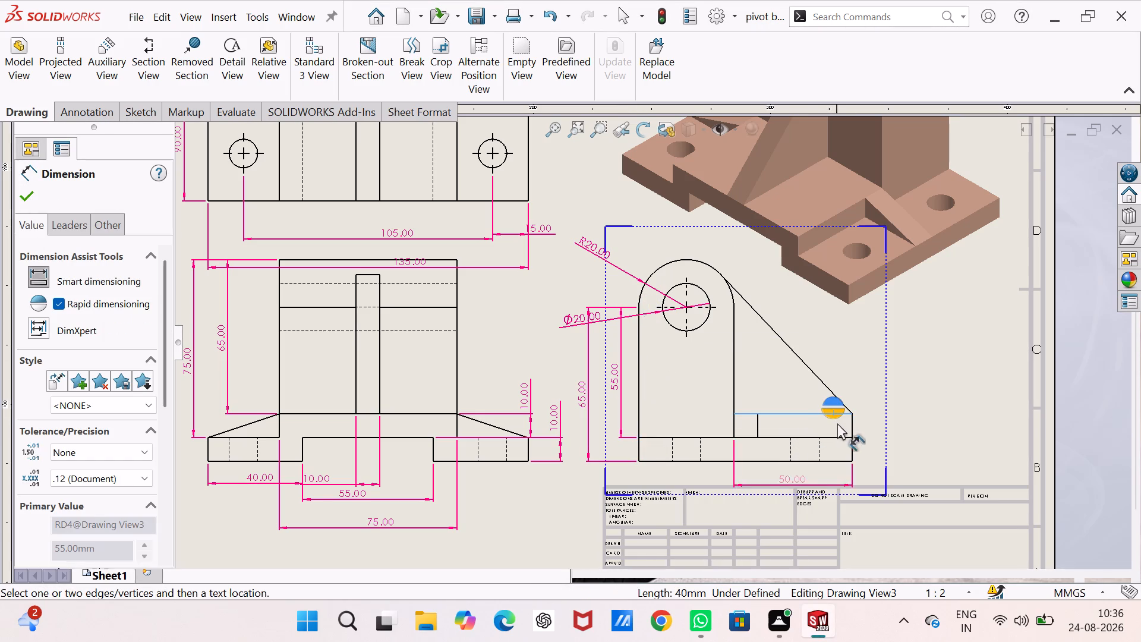
left_click(839, 437)
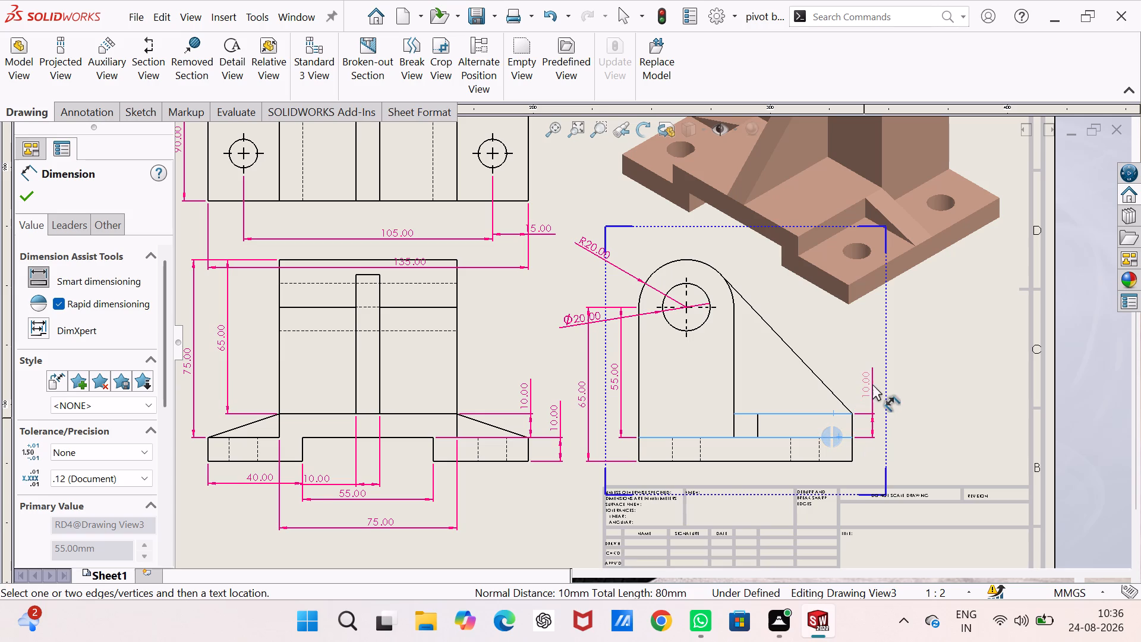
left_click(872, 384)
scroll(699, 482, "up", 3)
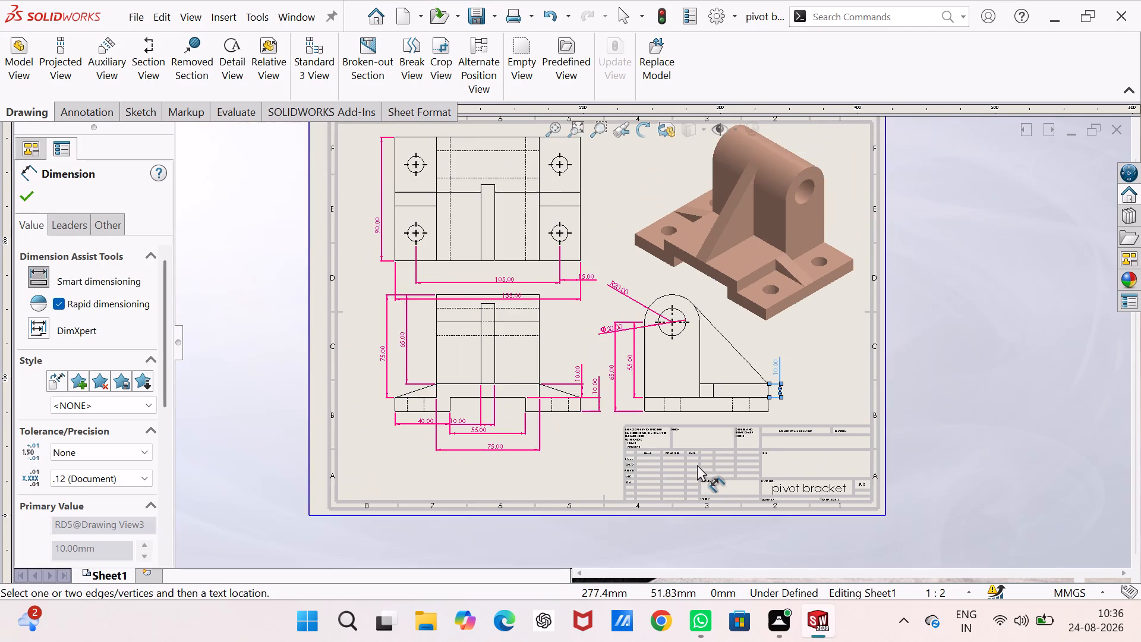
scroll(697, 465, "down", 1)
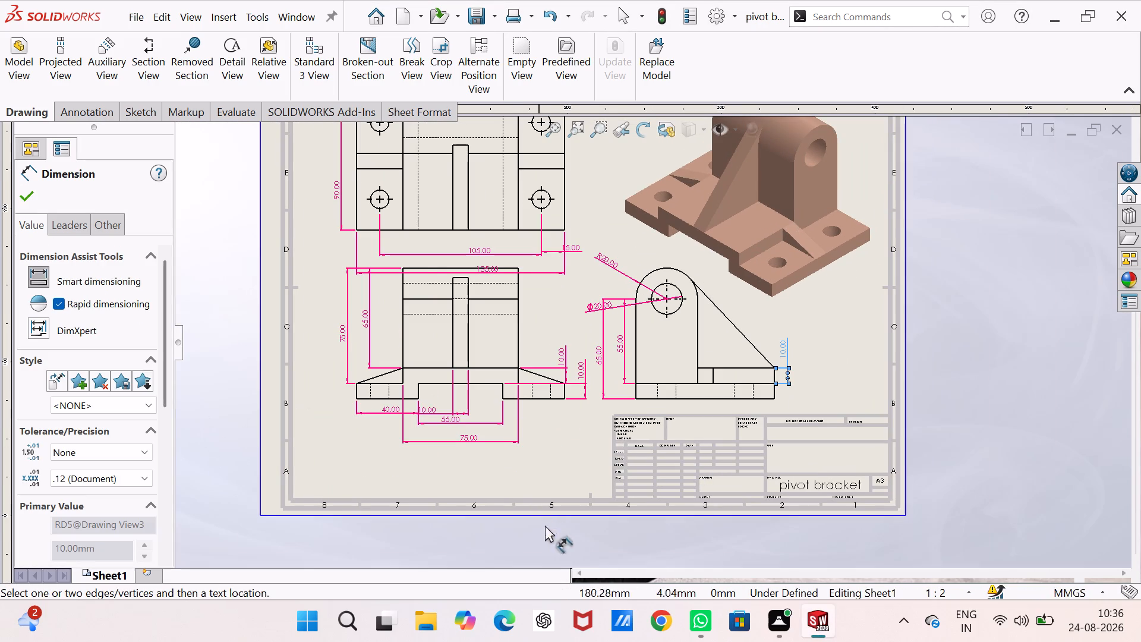
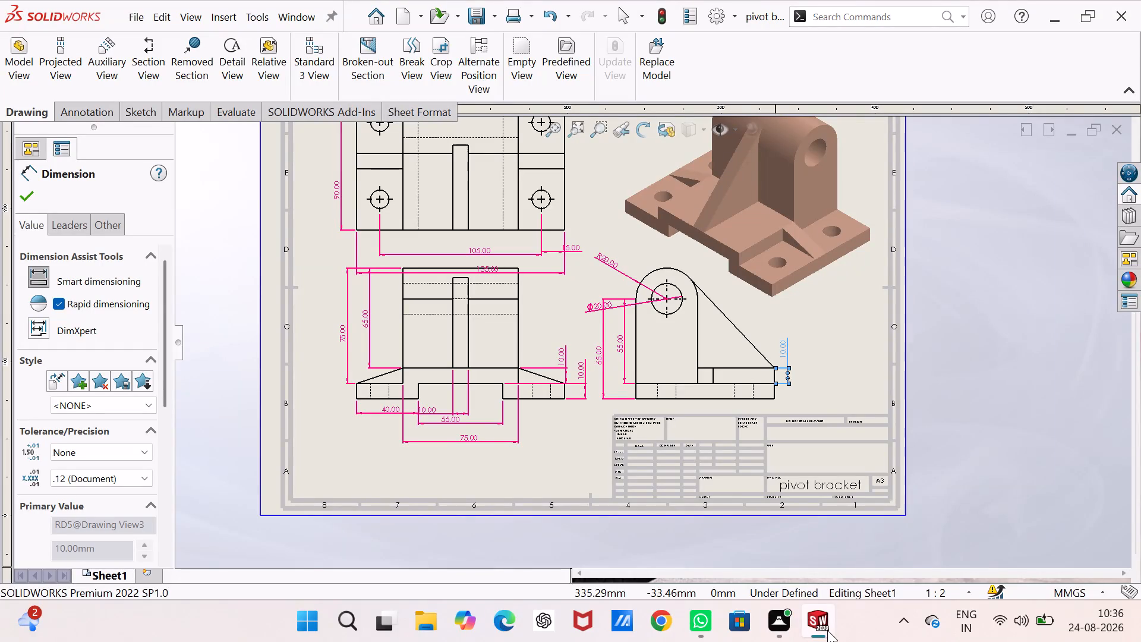
Switch to the pivot bracket part and open the sketch of Boss-Extrude4, the upright, to inspect its dimensions, closing it without edits.
left_click(757, 515)
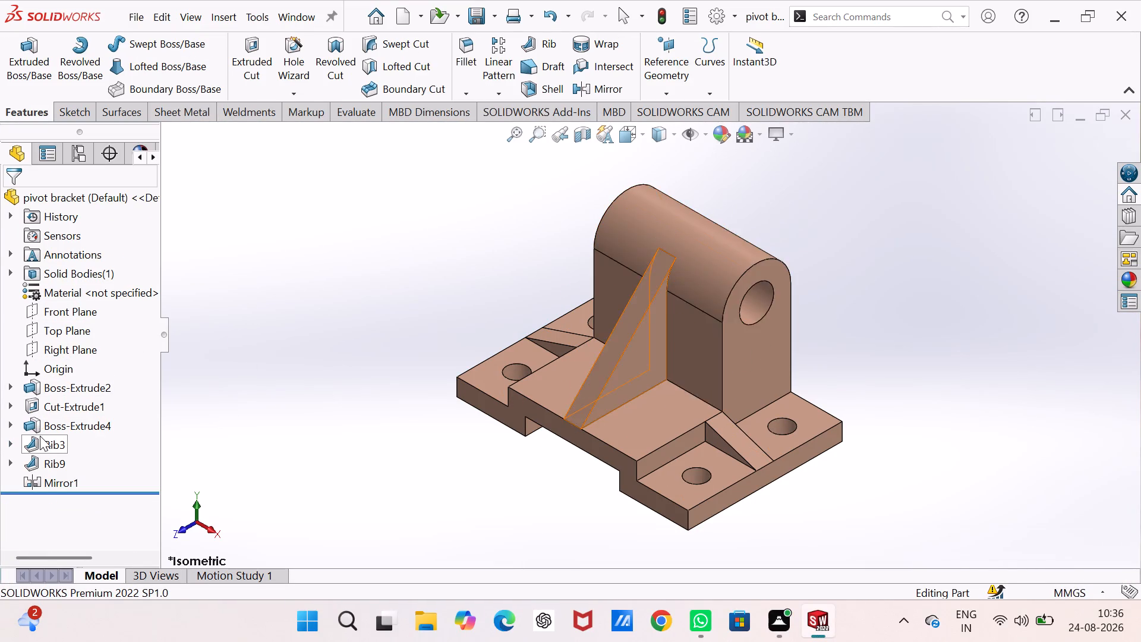
left_click(64, 427)
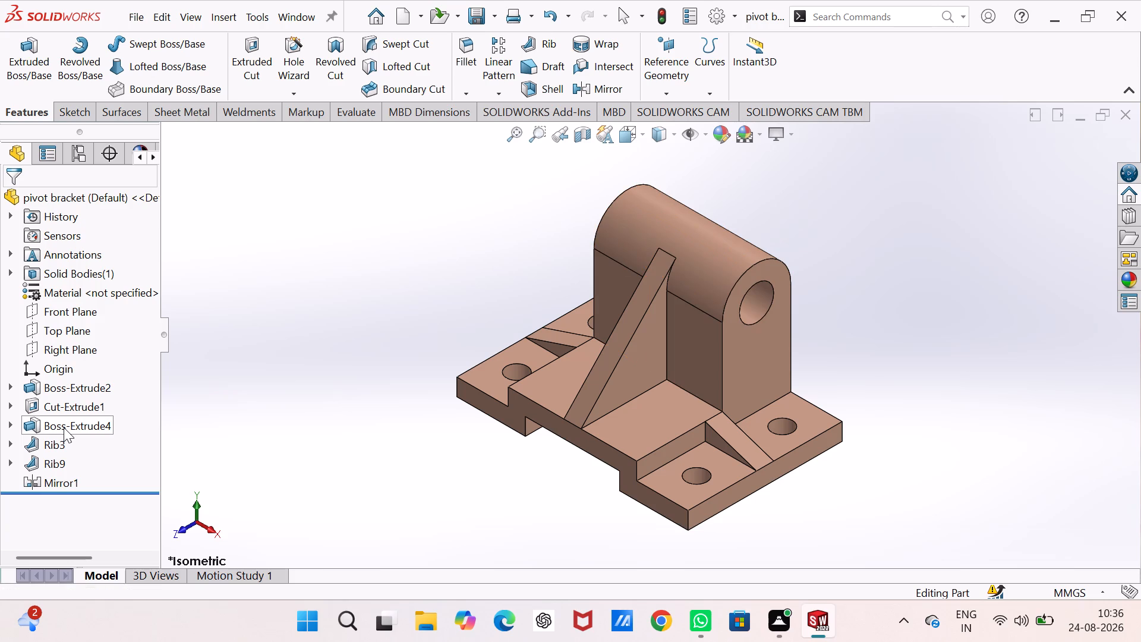
left_click(64, 427)
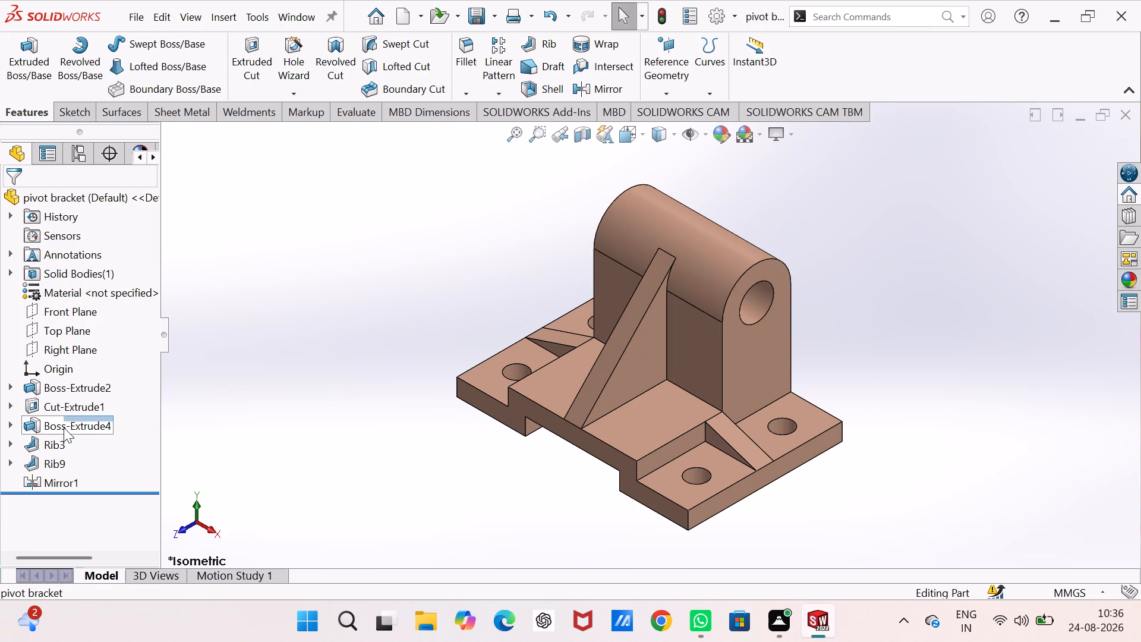
left_click(95, 385)
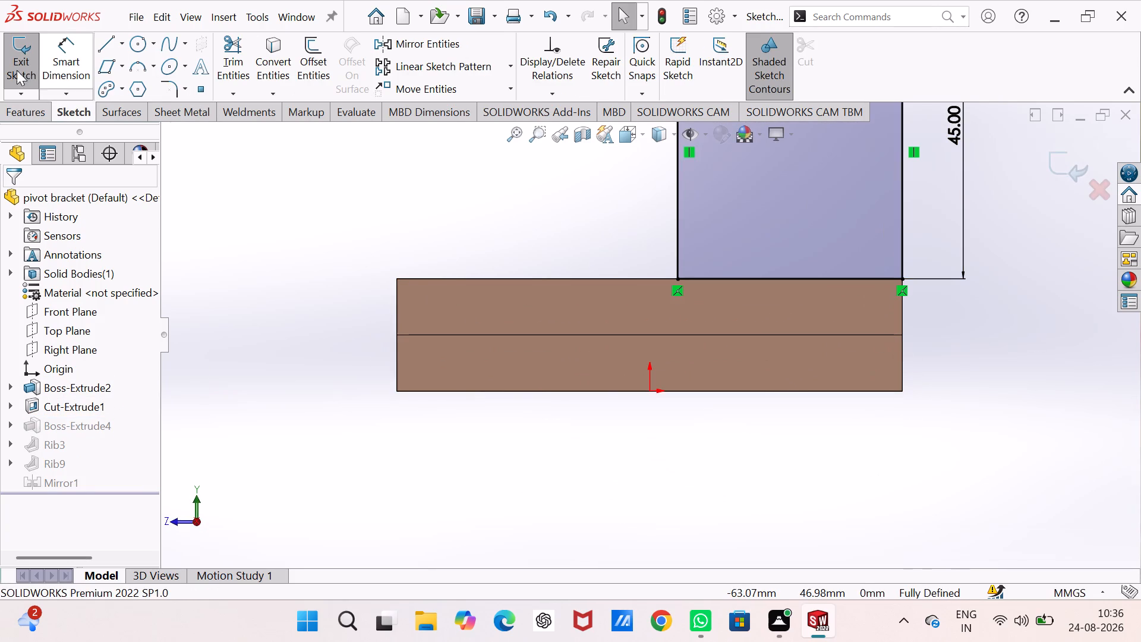
left_click(11, 56)
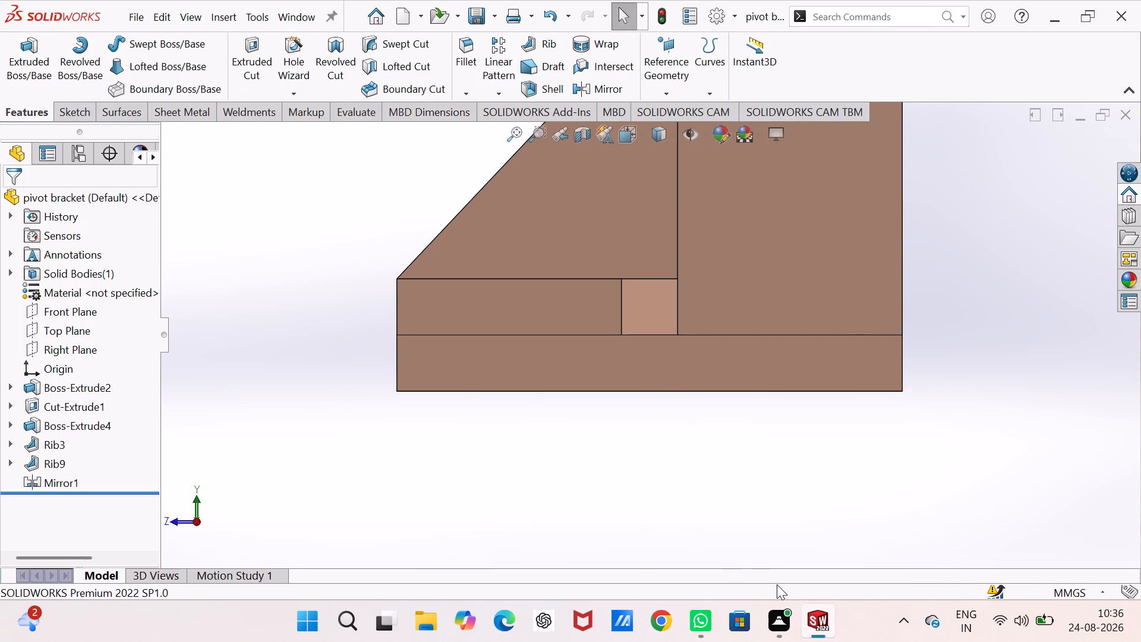
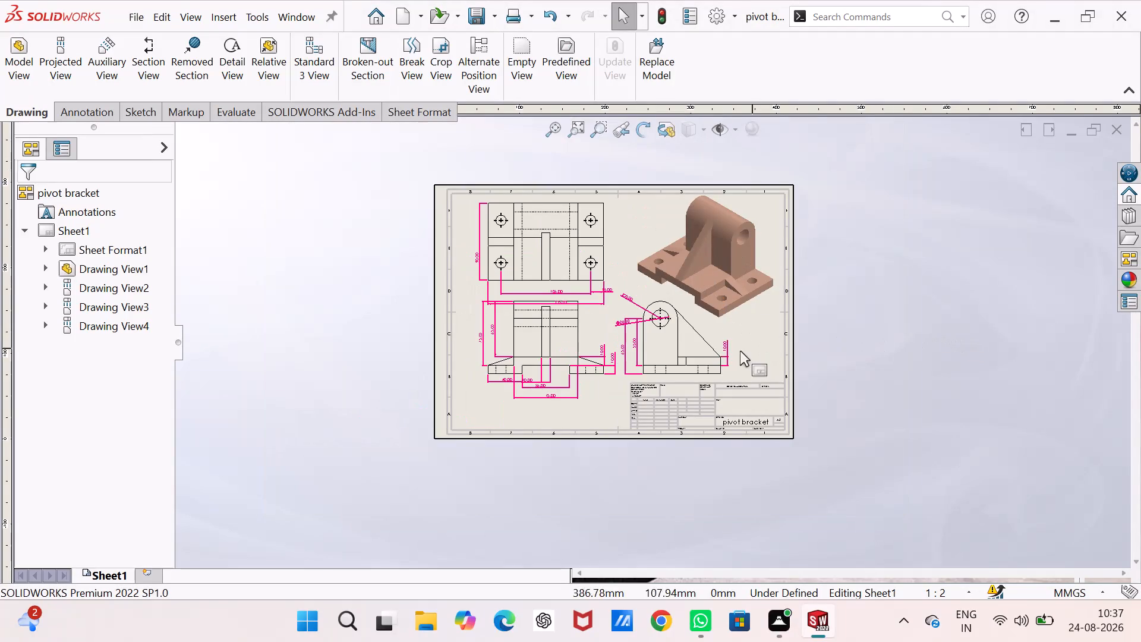
Dimension the diameter of the upper-right mounting hole in the top view with Smart Dimension, placing it beside the hole.
scroll(628, 259, "up", 2)
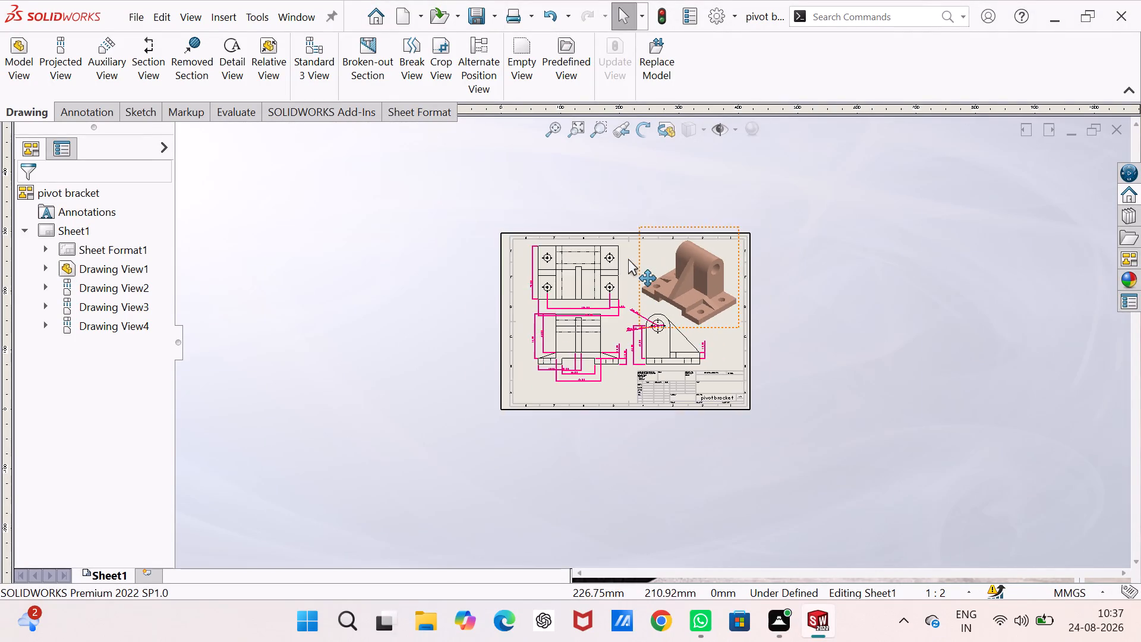
scroll(627, 257, "down", 11)
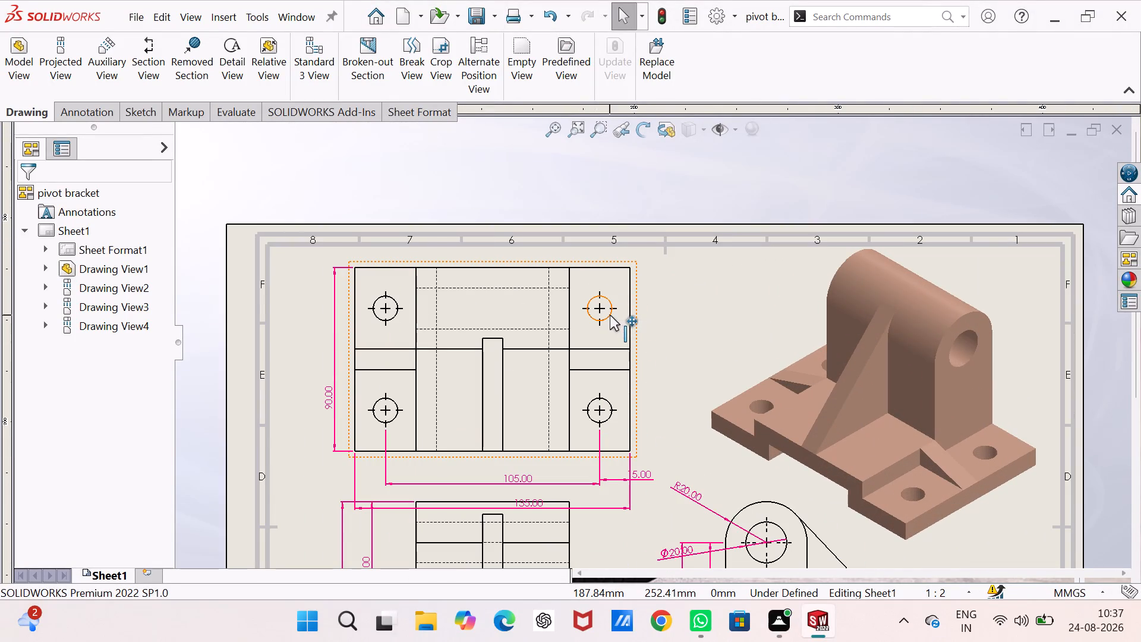
left_click(610, 315)
right_click(689, 339)
right_click_drag(685, 398, 692, 296)
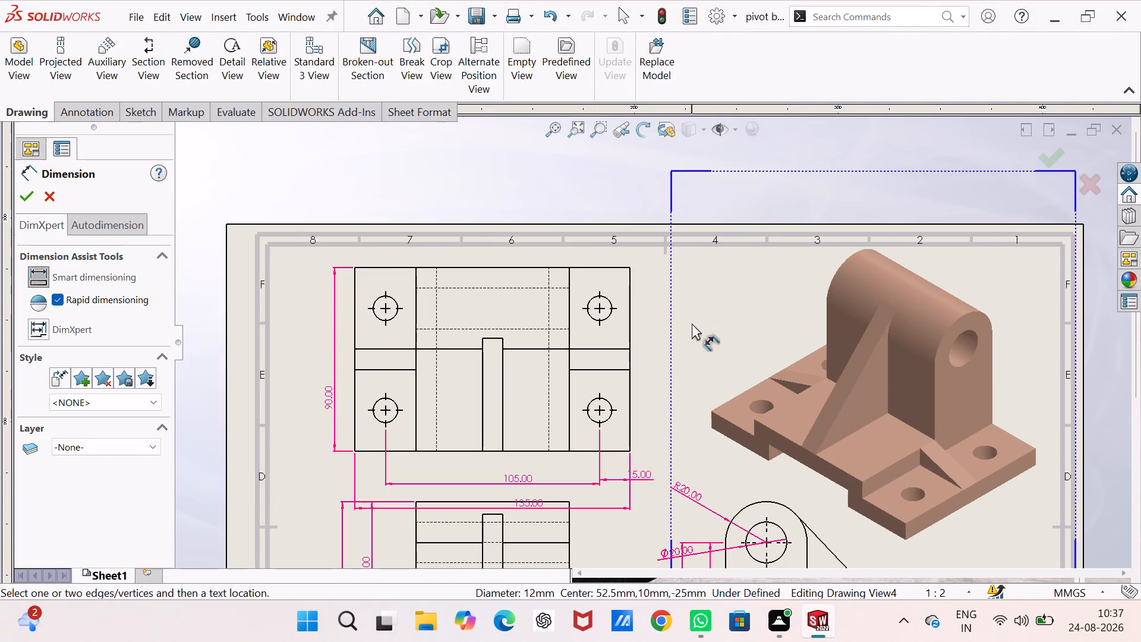
left_click(609, 314)
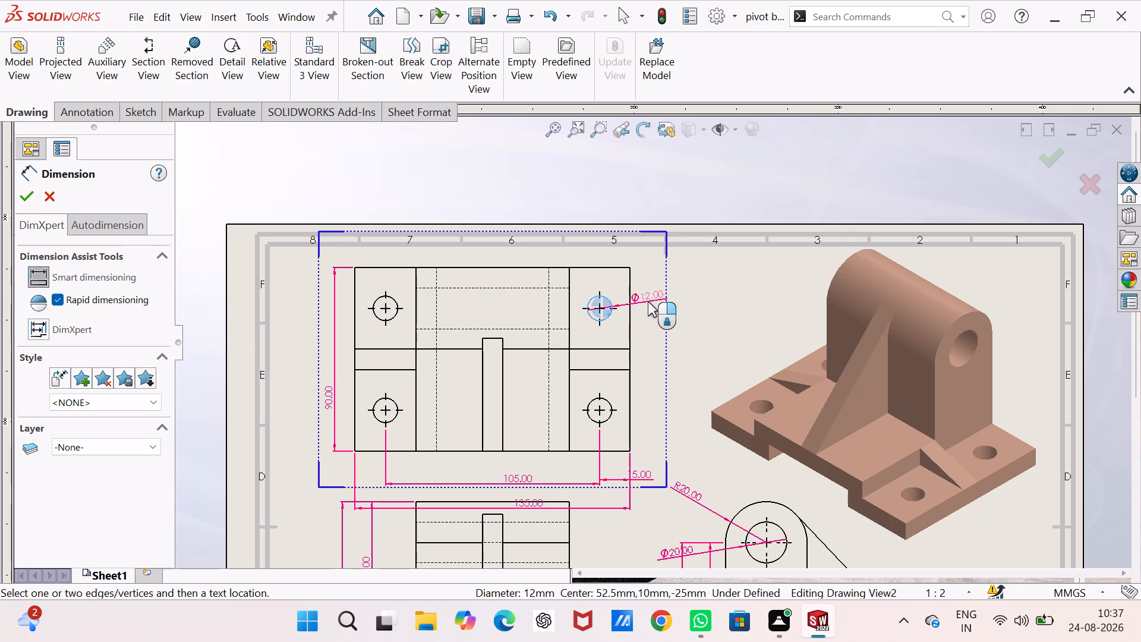
left_click(648, 301)
Dimension the width of the upright between its two vertical edges in the side view, placing it below the base.
scroll(678, 351, "up", 5)
scroll(713, 421, "down", 2)
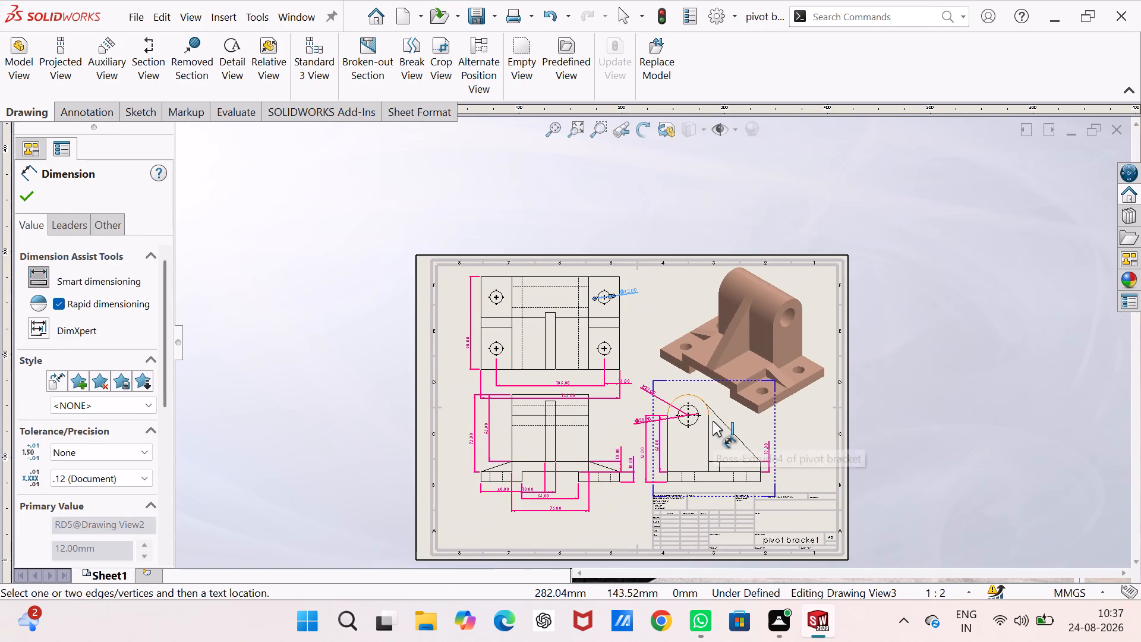
scroll(713, 420, "up", 2)
scroll(726, 448, "down", 4)
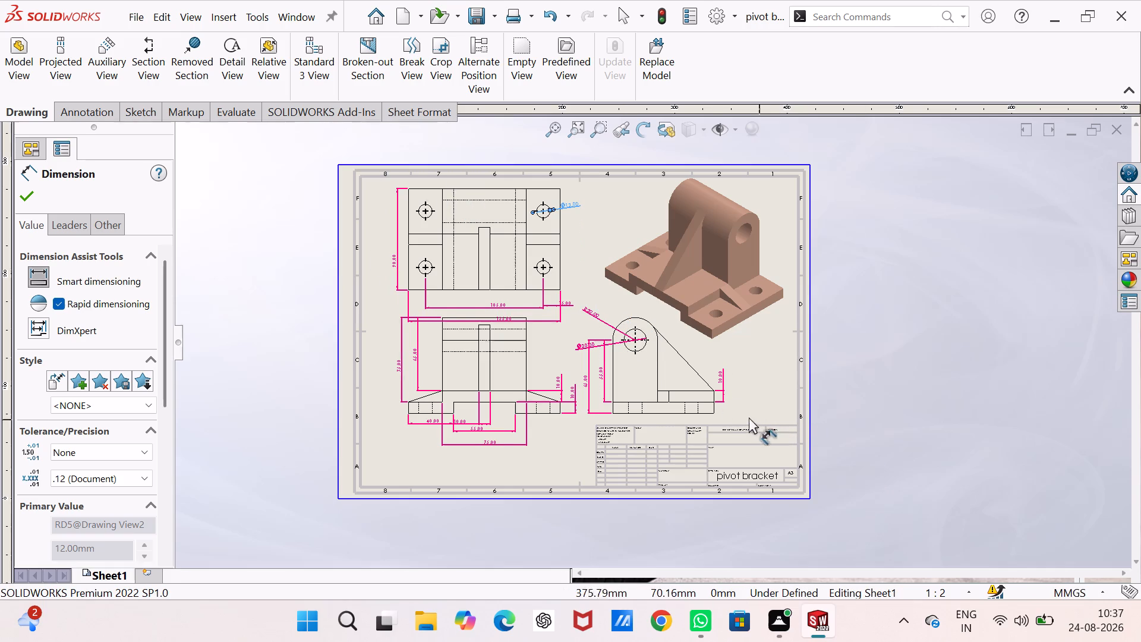
scroll(510, 278, "down", 4)
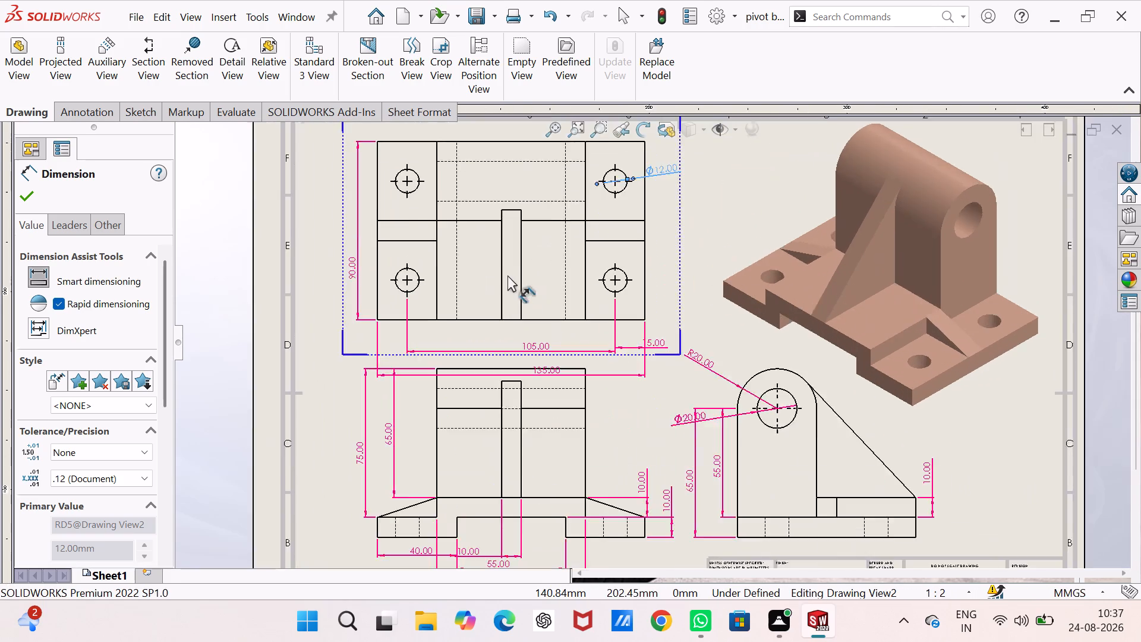
scroll(508, 275, "down", 4)
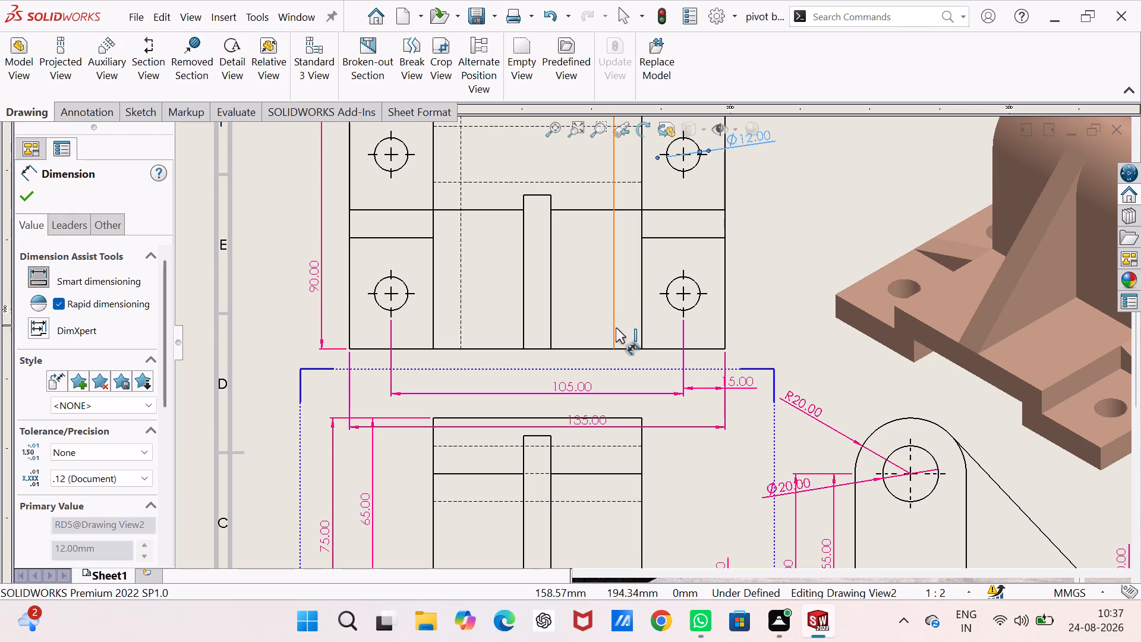
scroll(615, 330, "up", 5)
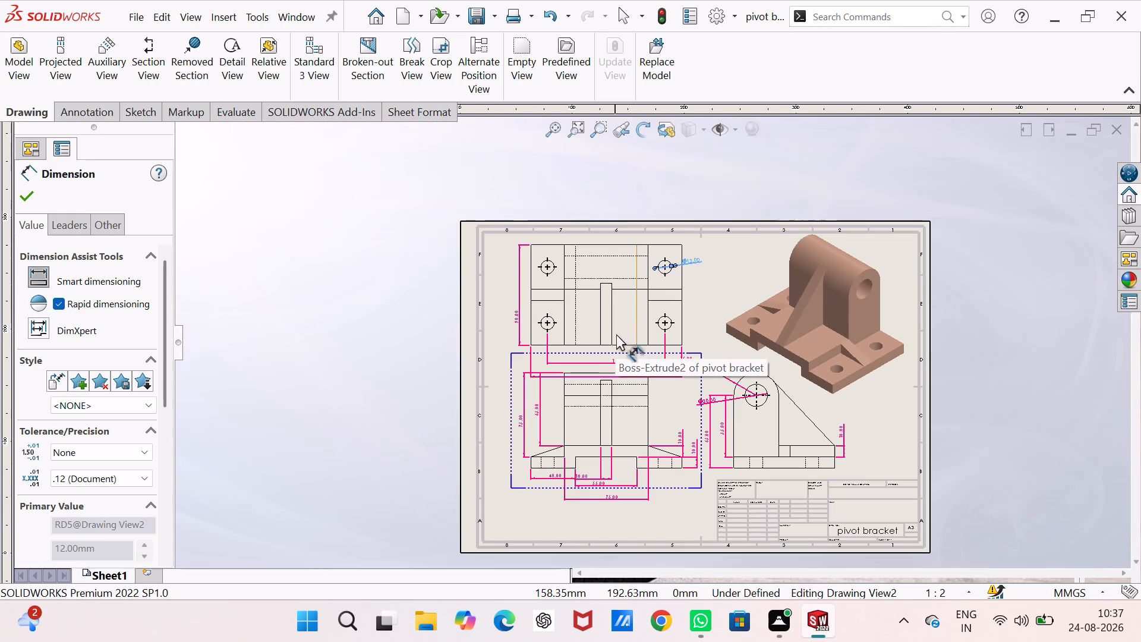
scroll(776, 467, "down", 9)
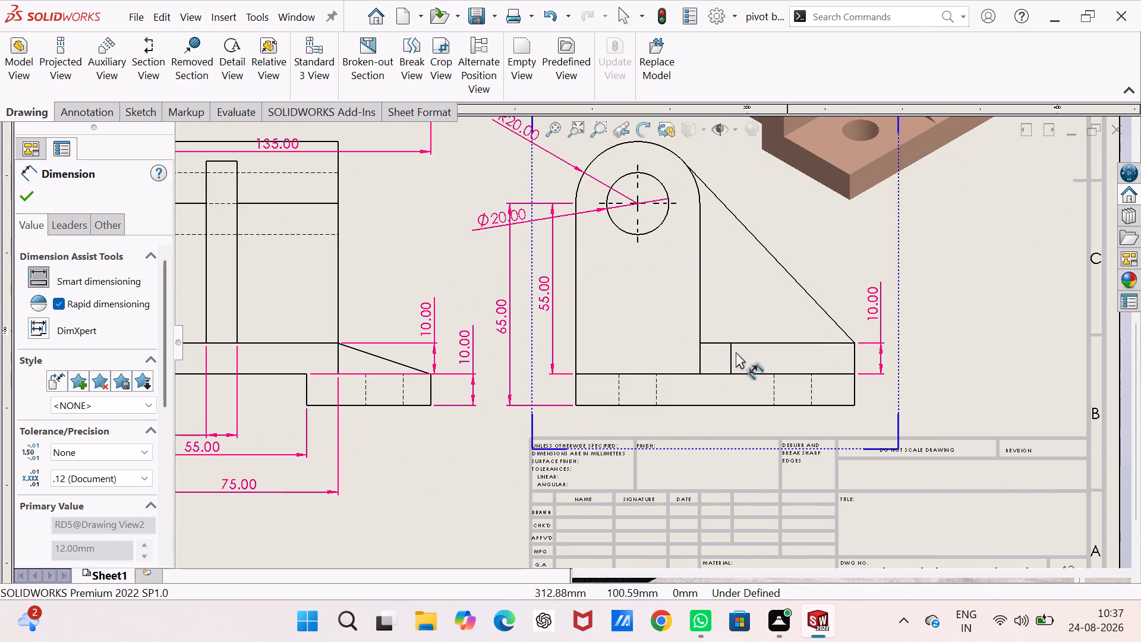
left_click(699, 355)
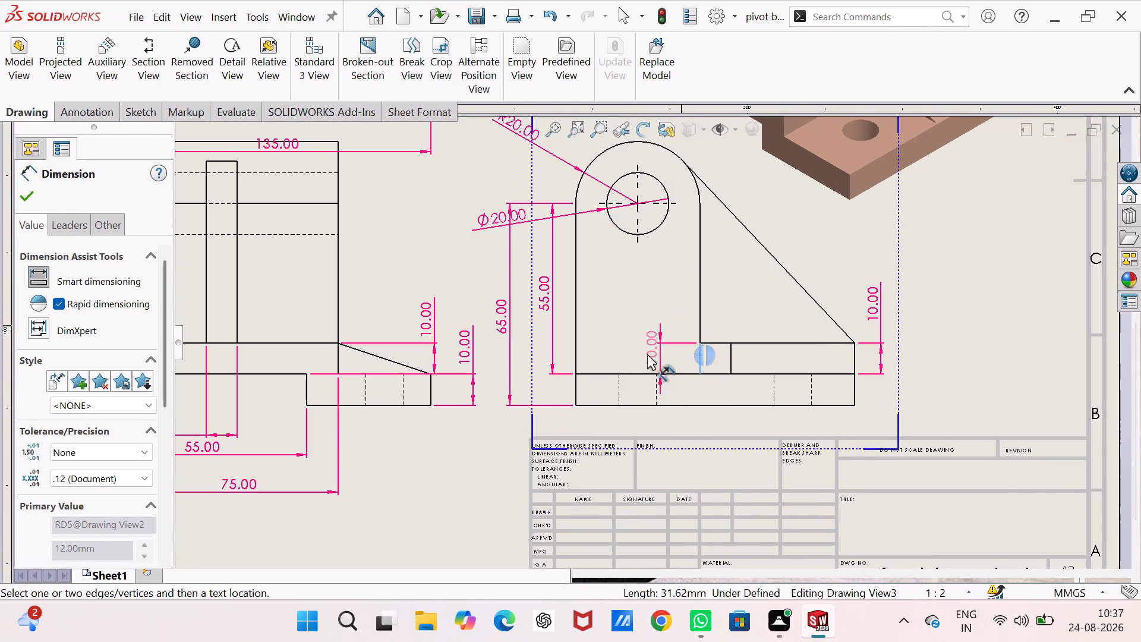
left_click(575, 350)
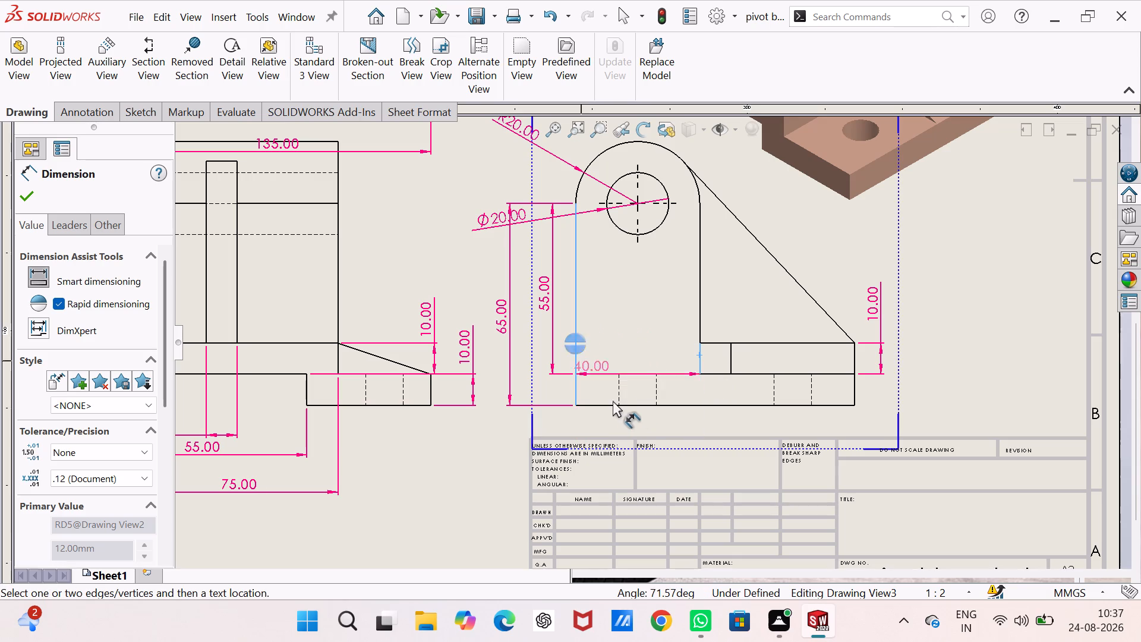
left_click(628, 421)
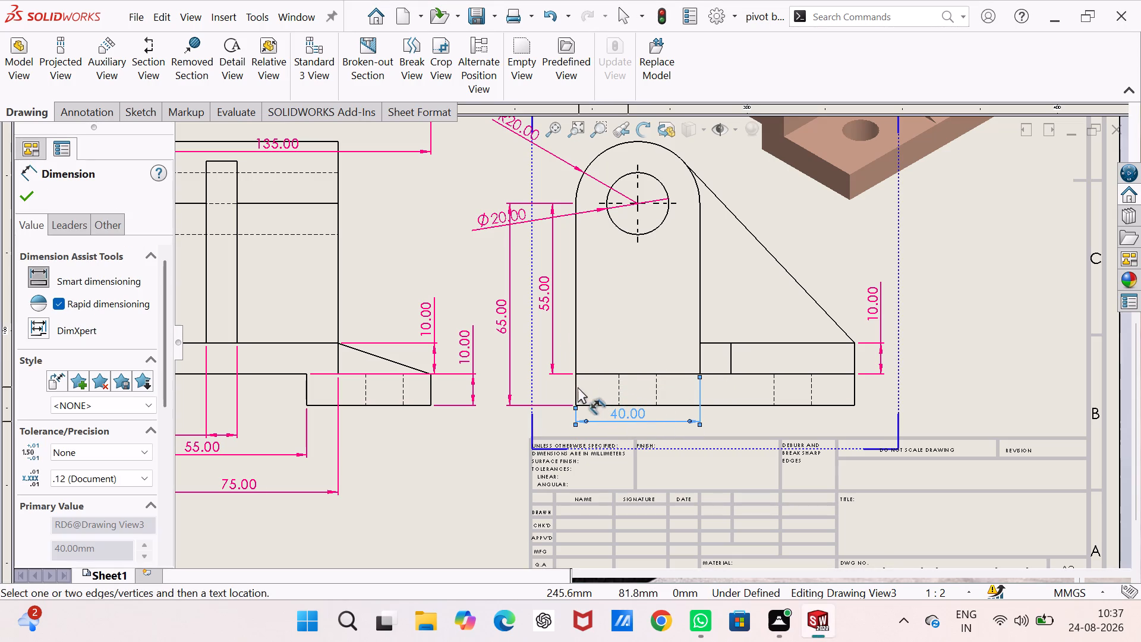
Dimension the base's overall depth and its plate thickness in the side view.
left_click(576, 387)
left_click(855, 391)
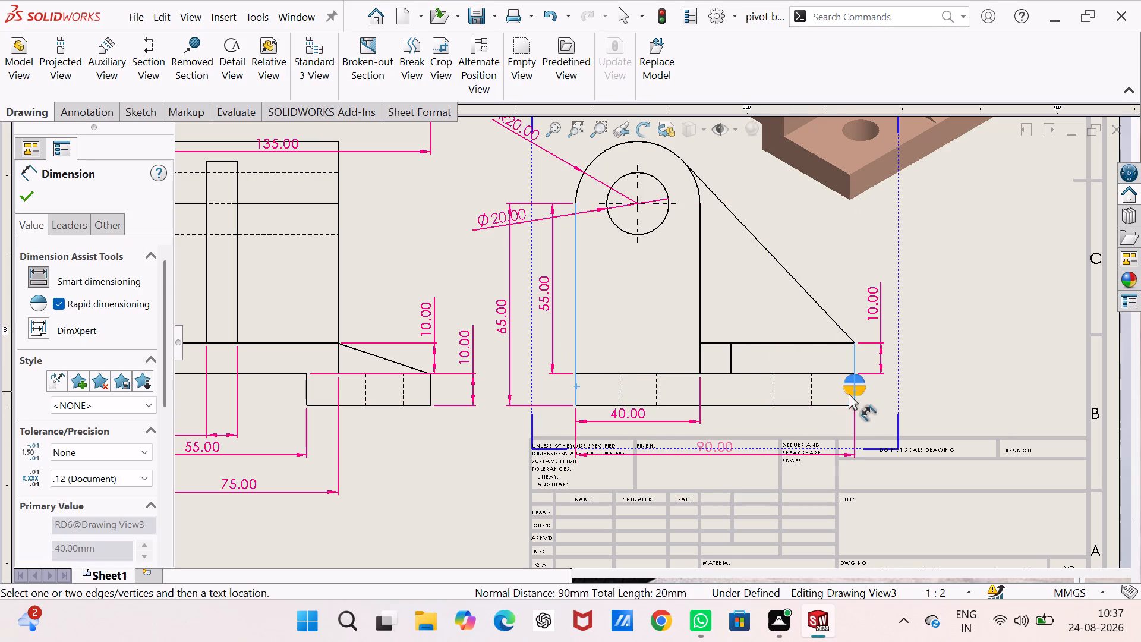
left_click(697, 438)
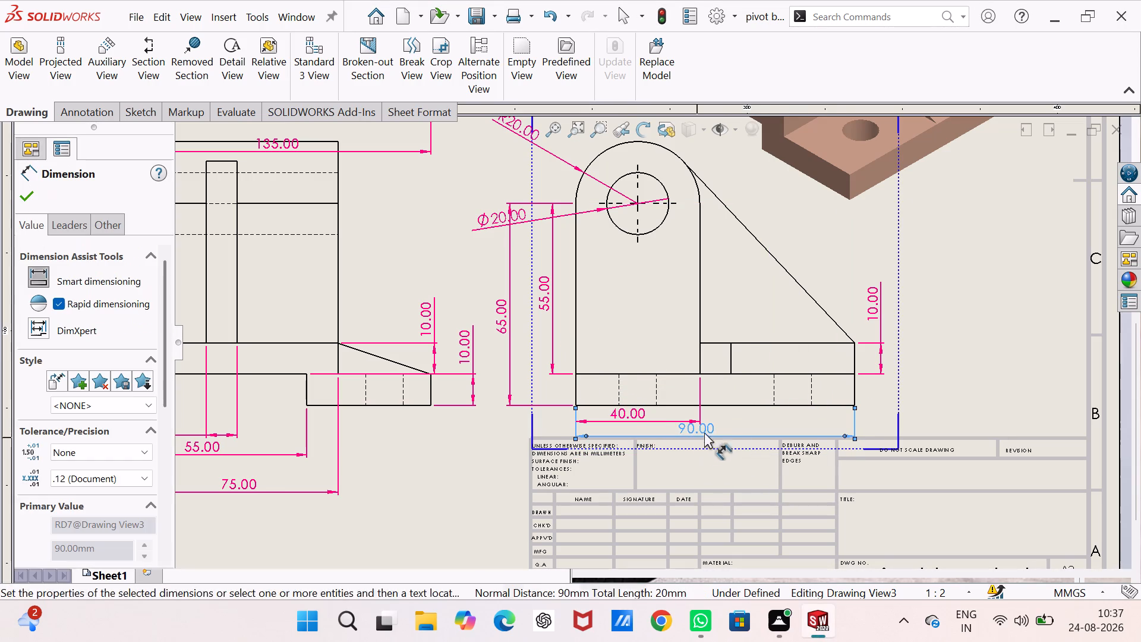
left_click(720, 404)
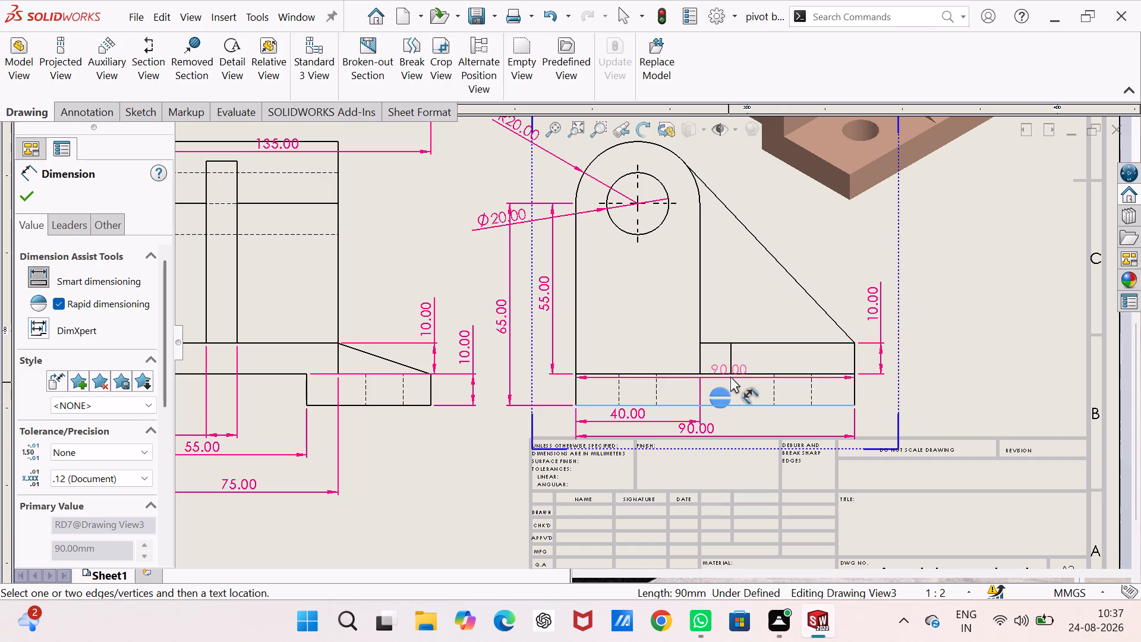
left_click(735, 373)
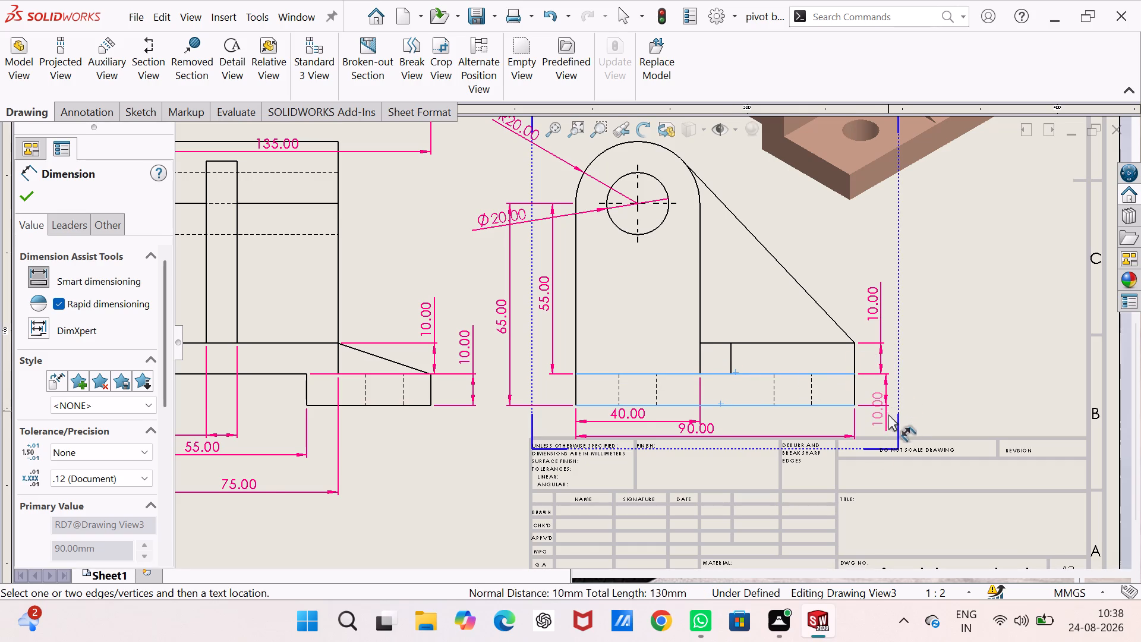
left_click(885, 425)
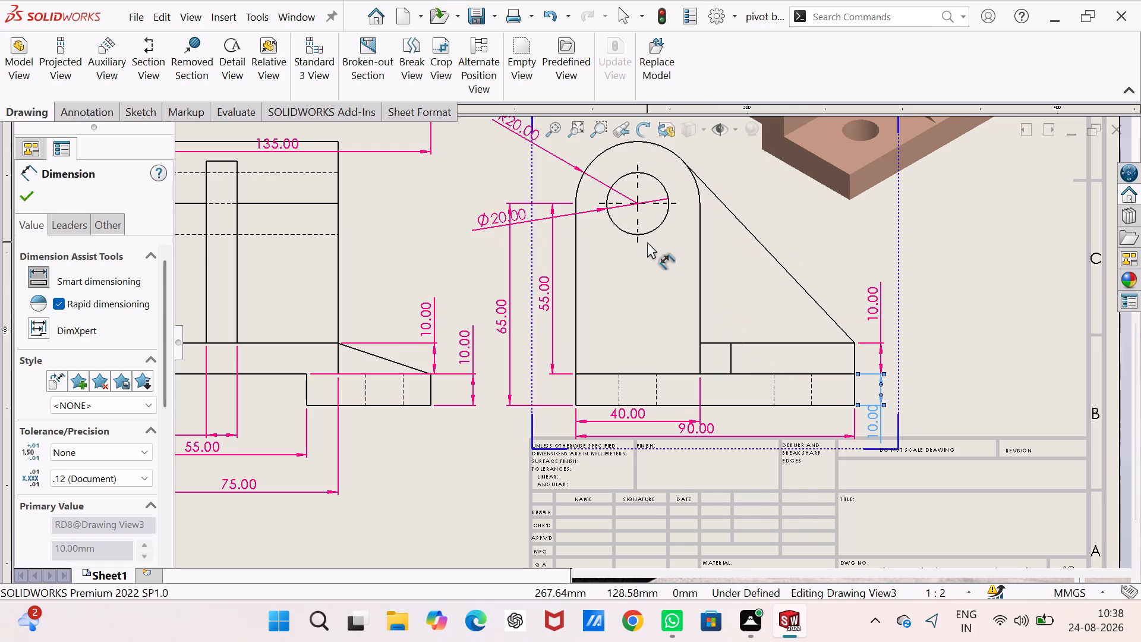
Dimension the vertical distance in the side view from the raised base step's top corner to the start of the upright's arc.
scroll(647, 242, "up", 1)
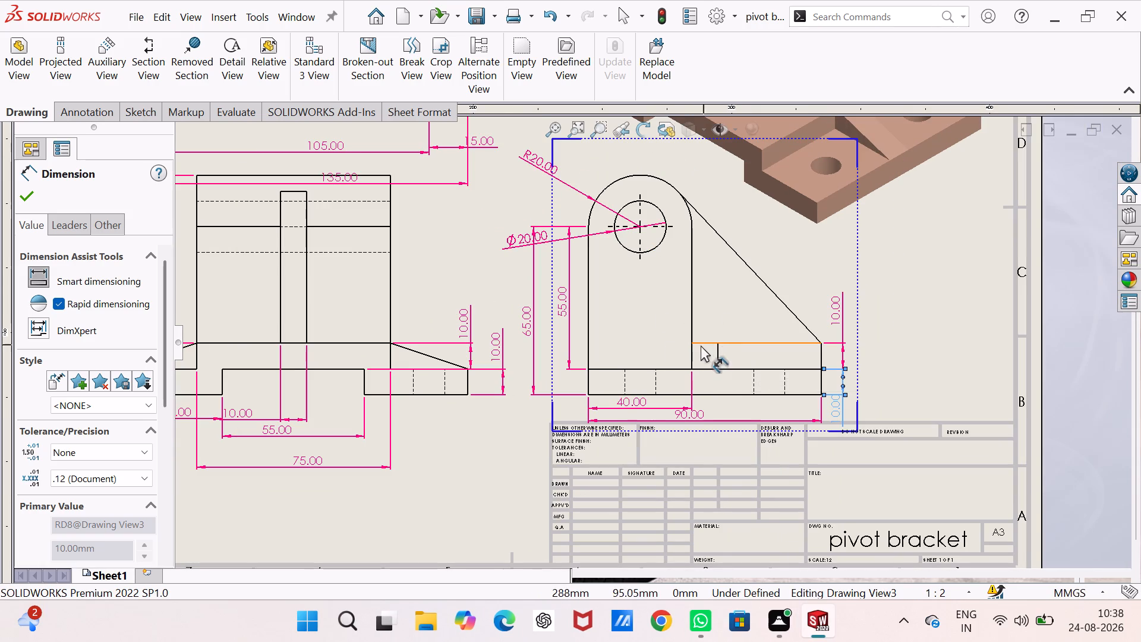
left_click(692, 342)
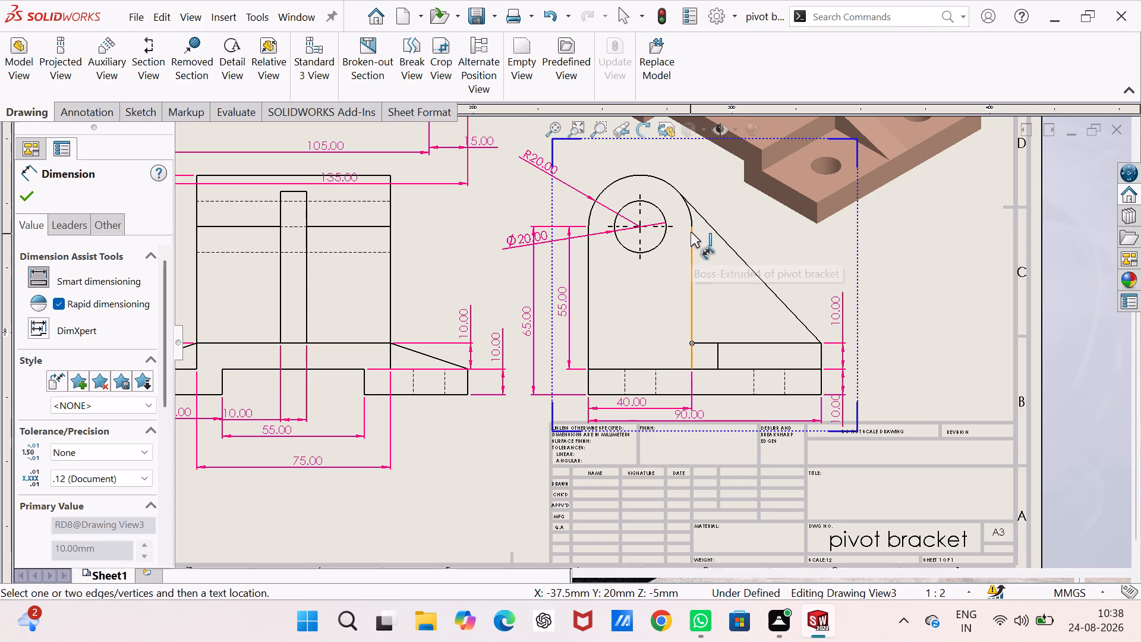
left_click(691, 226)
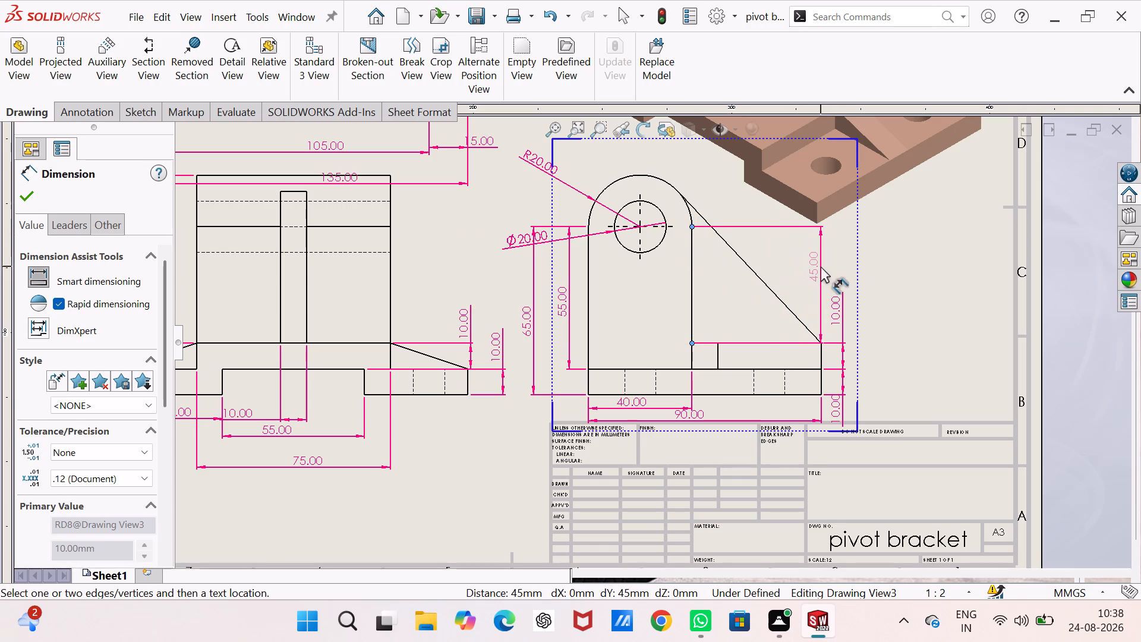
left_click(821, 266)
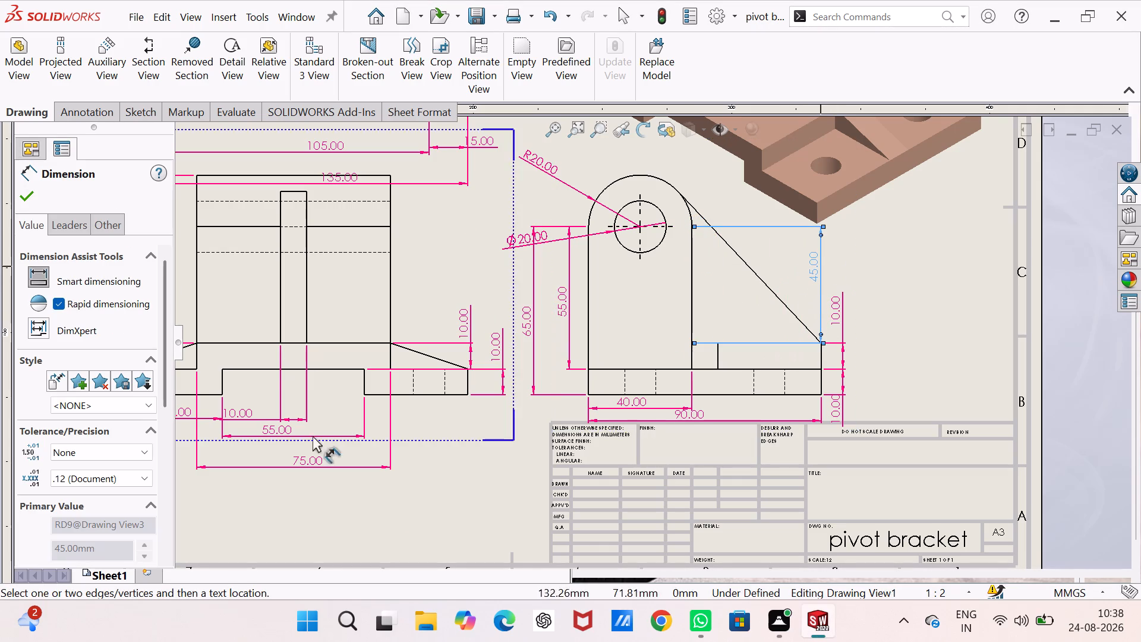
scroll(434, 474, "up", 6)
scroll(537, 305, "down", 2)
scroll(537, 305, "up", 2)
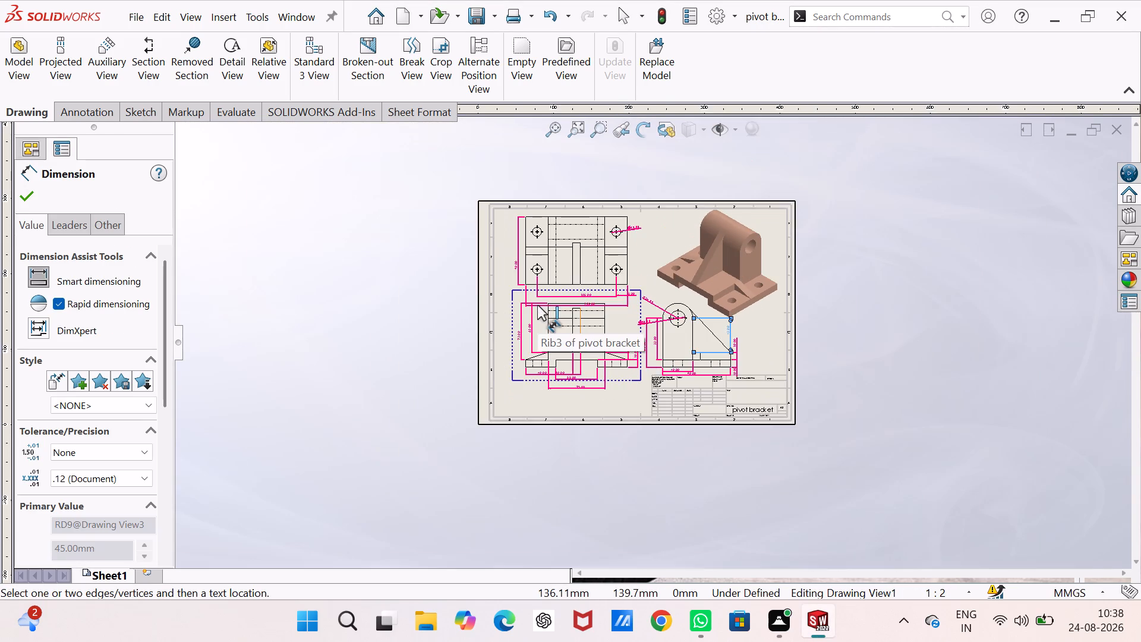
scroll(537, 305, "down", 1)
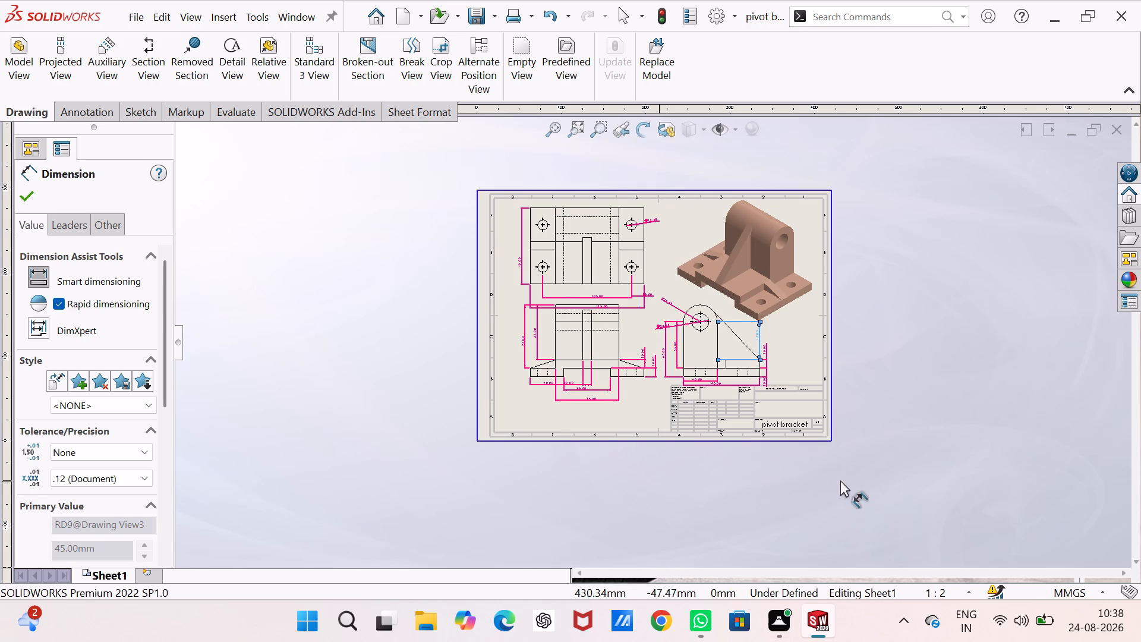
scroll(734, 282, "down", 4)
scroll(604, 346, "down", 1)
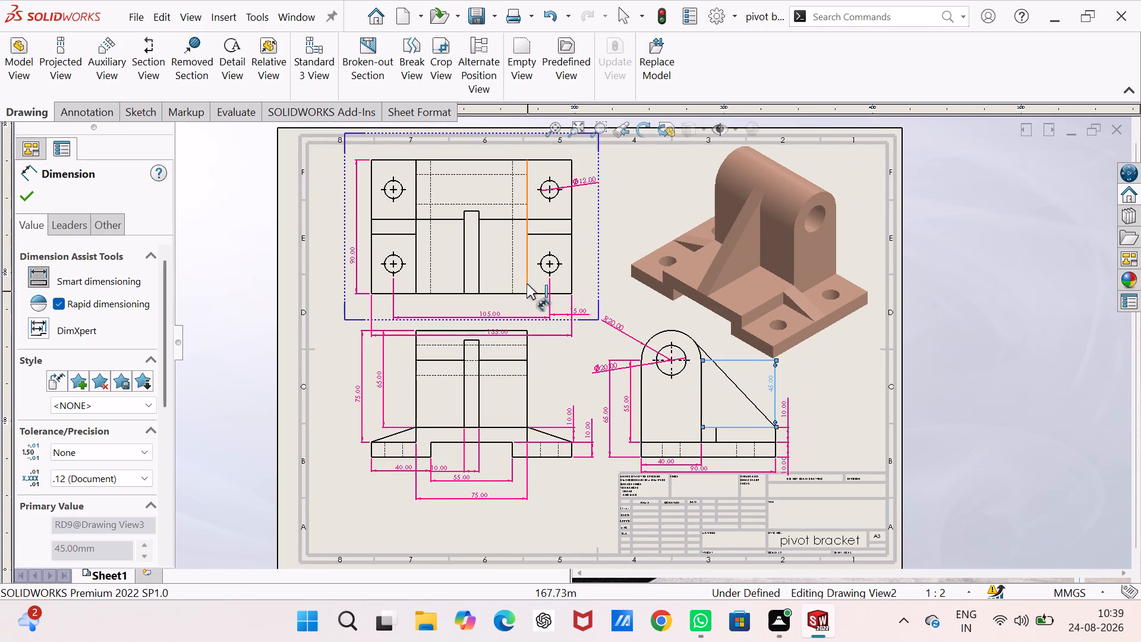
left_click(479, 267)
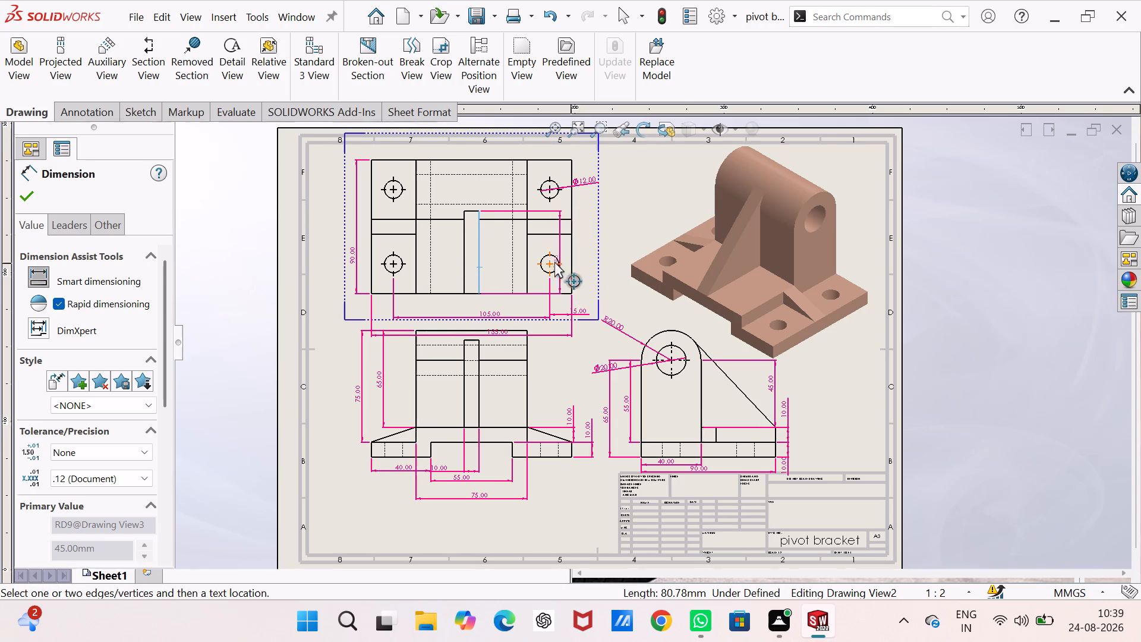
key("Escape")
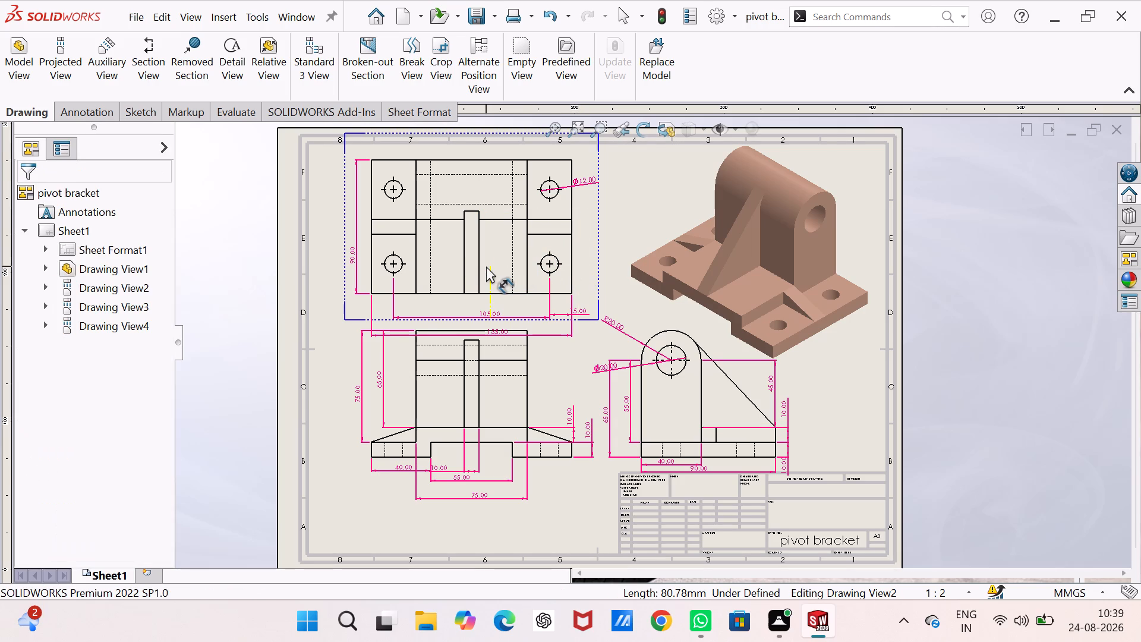
Dimension the pivot bore's diameter between its two hidden edges in the front view, placing it beside the upright.
scroll(518, 425, "up", 2)
scroll(516, 414, "down", 1)
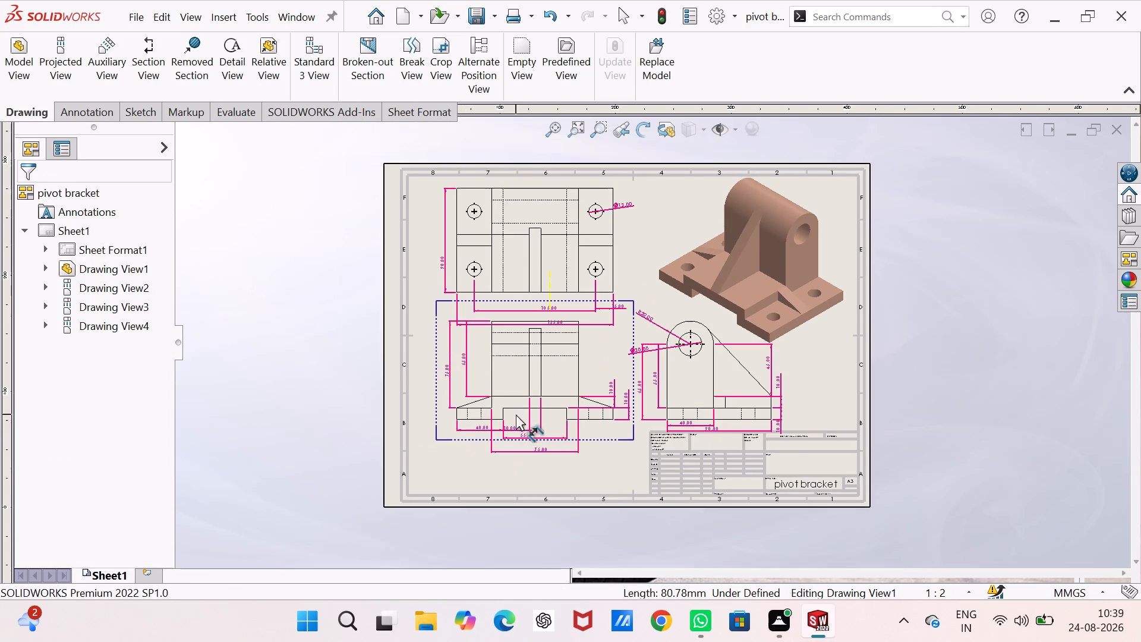
scroll(609, 405, "down", 3)
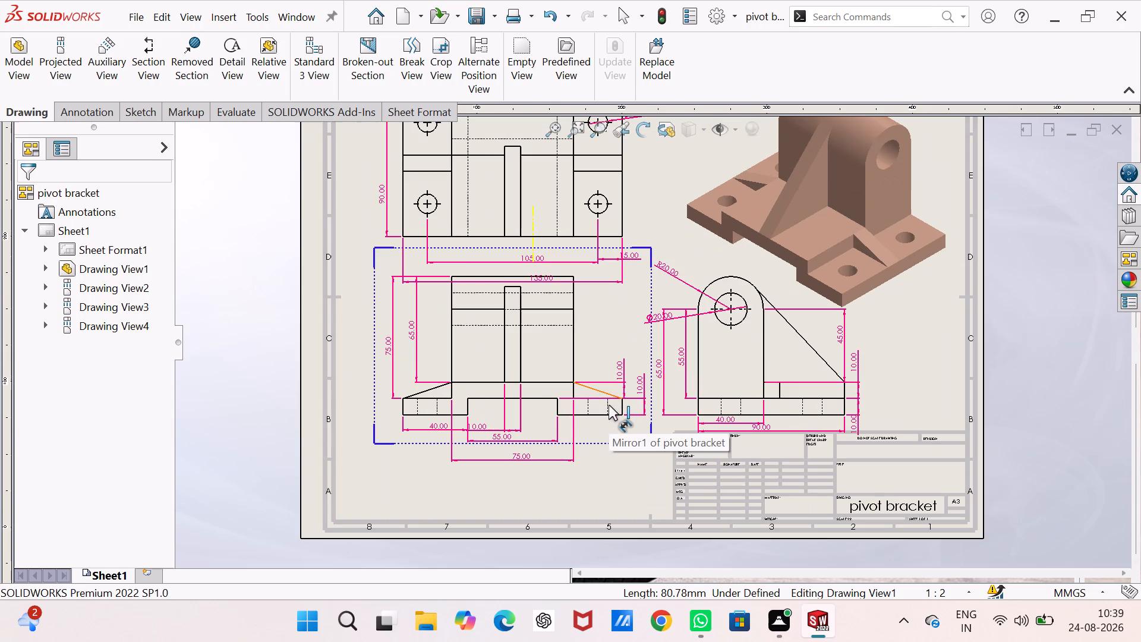
scroll(609, 405, "up", 2)
scroll(566, 304, "down", 5)
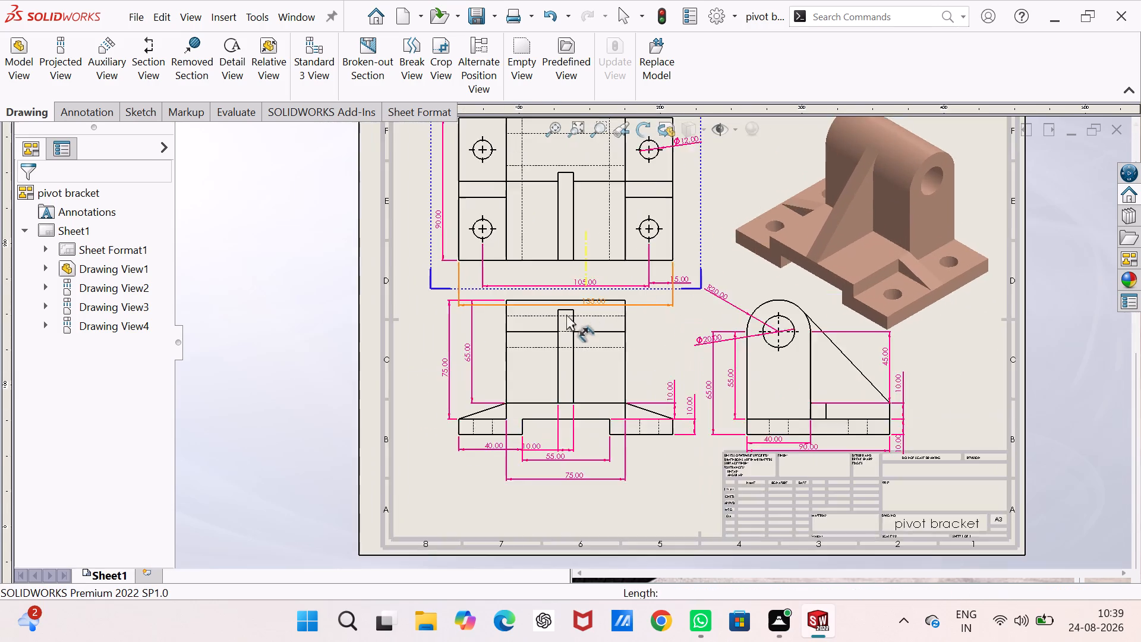
left_click(612, 325)
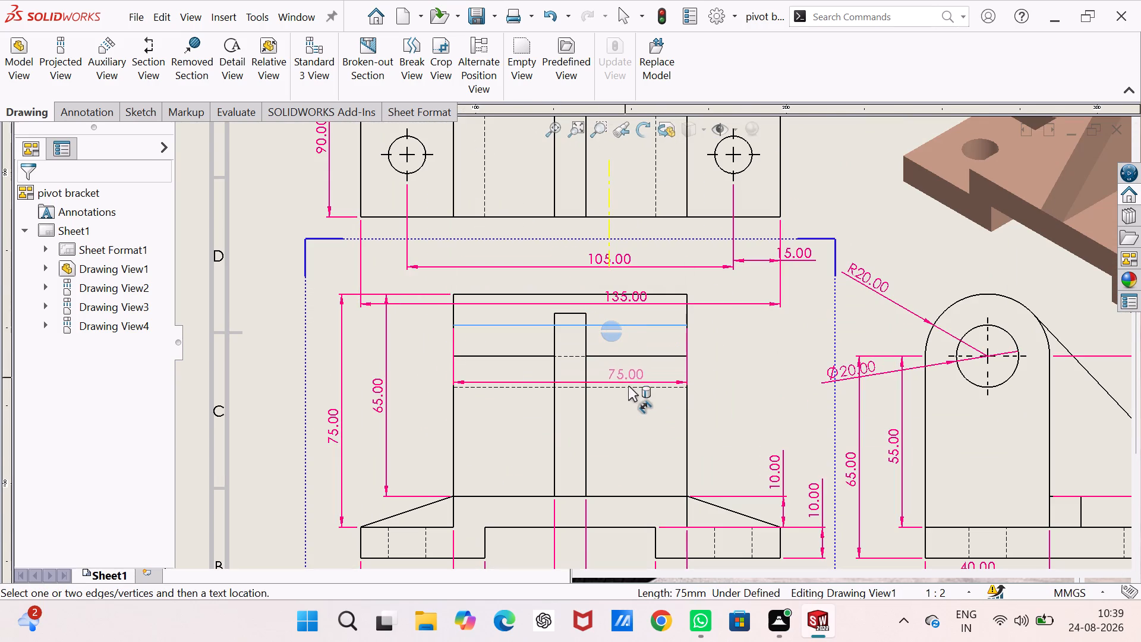
left_click(628, 386)
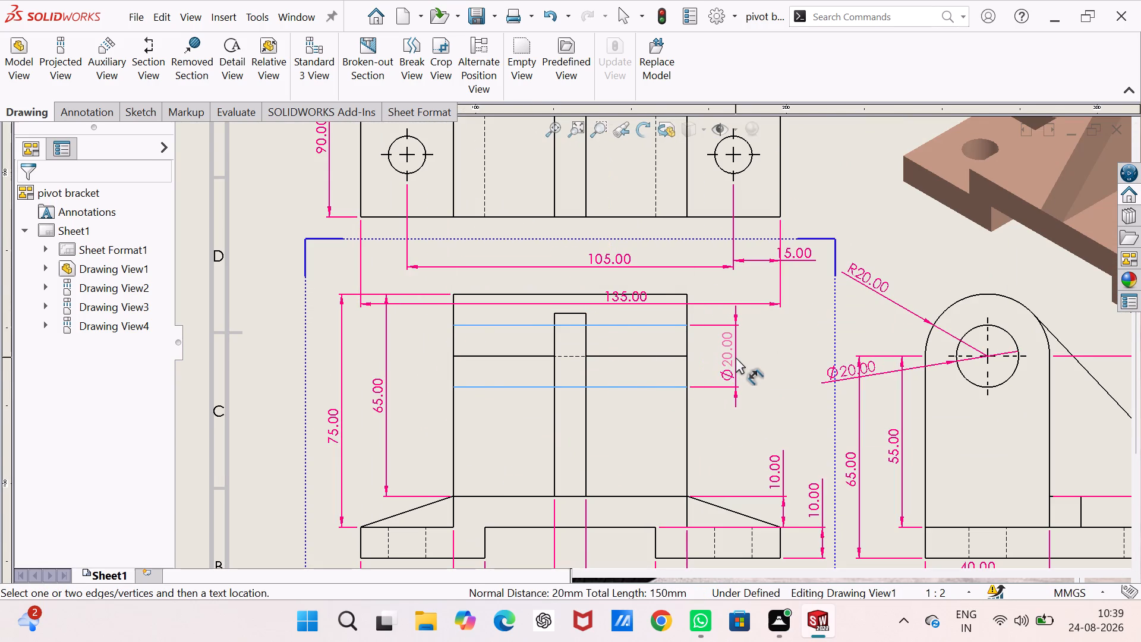
left_click(736, 357)
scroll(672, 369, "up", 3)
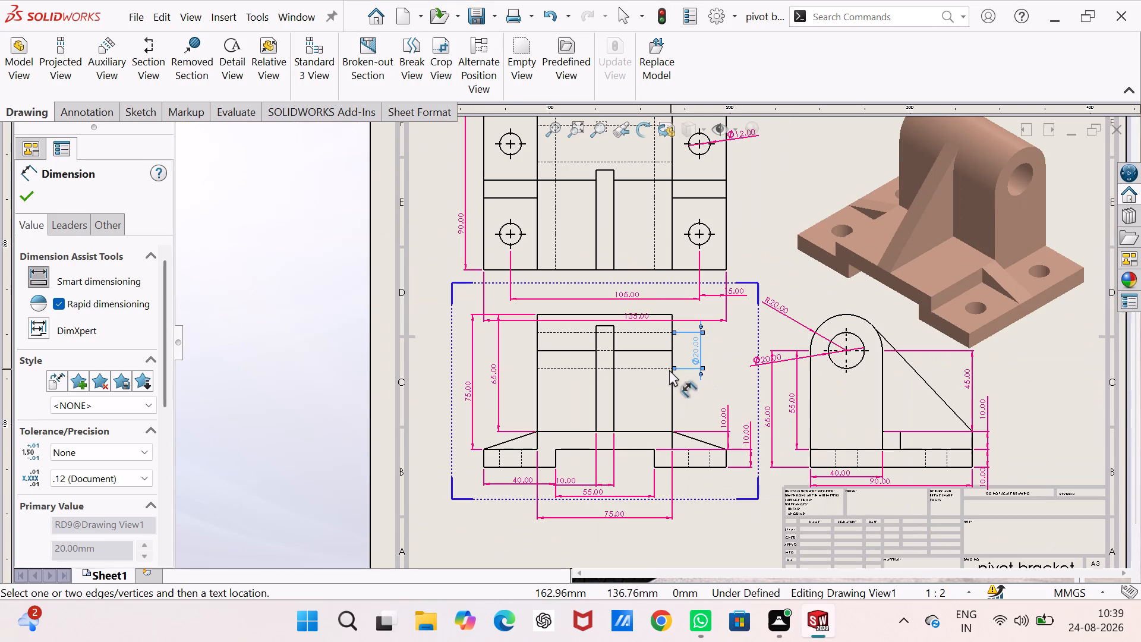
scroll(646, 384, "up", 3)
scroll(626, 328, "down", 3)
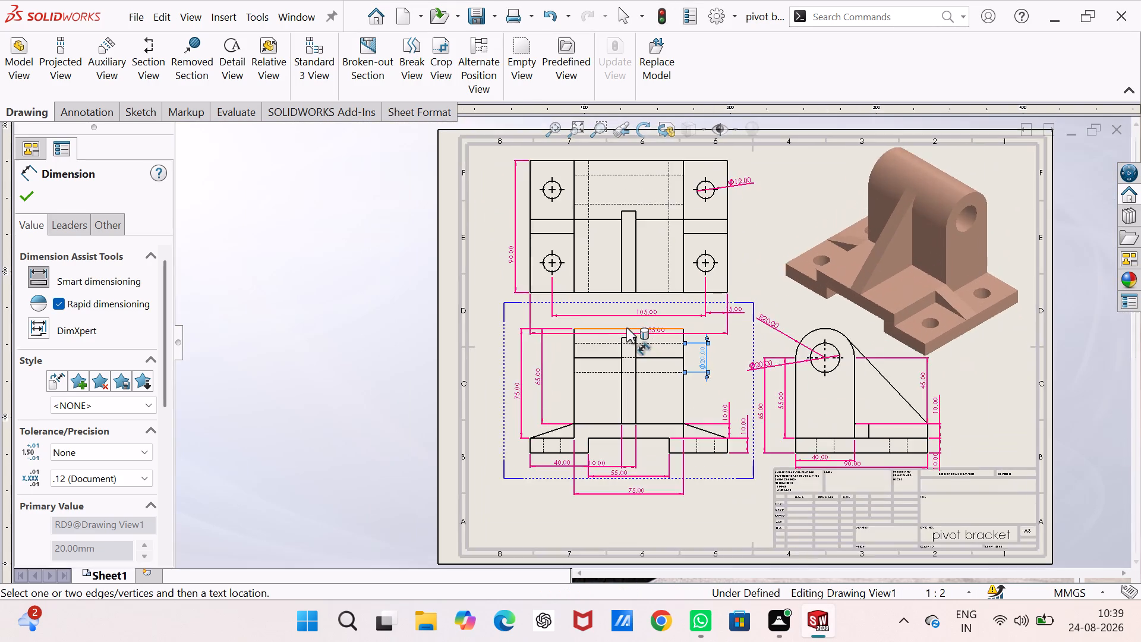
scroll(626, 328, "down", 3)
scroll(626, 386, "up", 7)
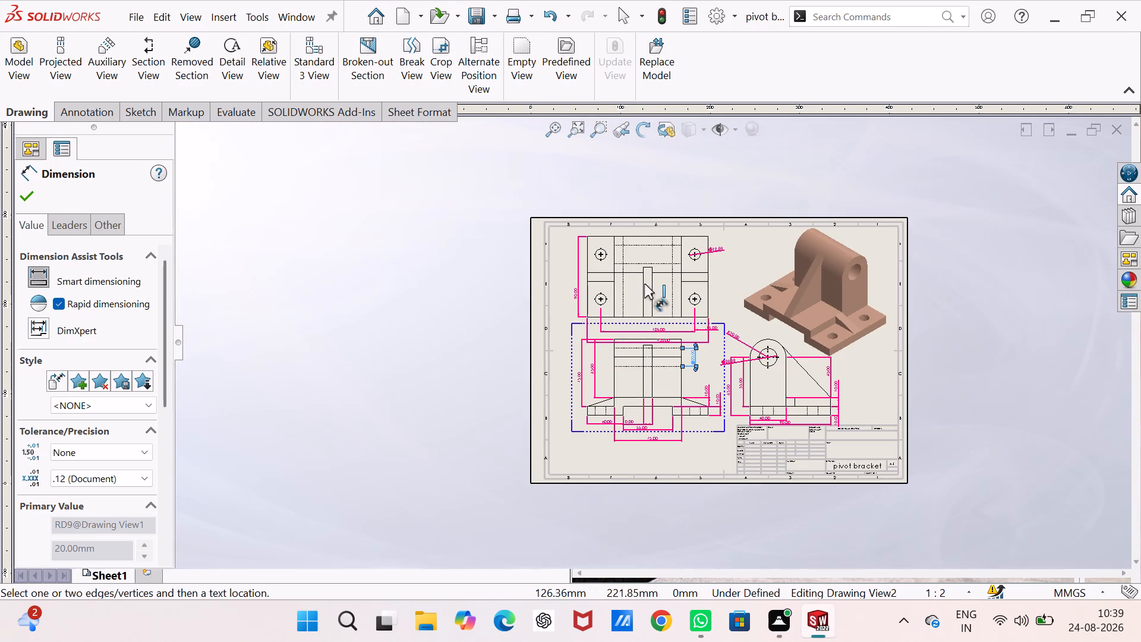
Dimension the distance in the top view from the base's front edge to the nearer edge of the small side rib.
scroll(644, 284, "down", 5)
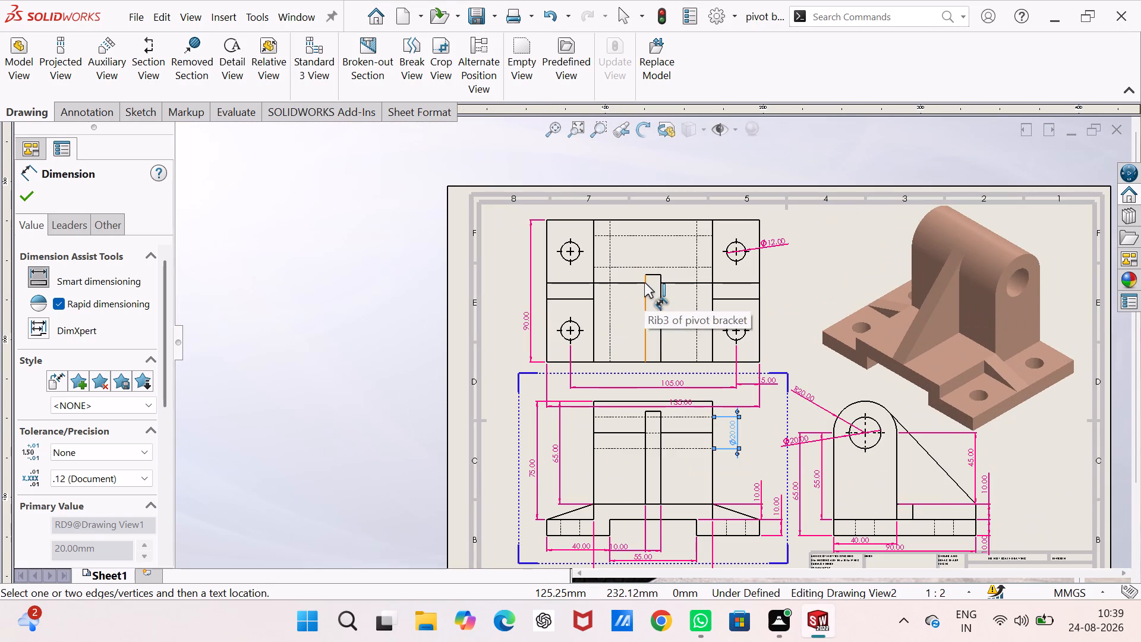
scroll(623, 326, "up", 2)
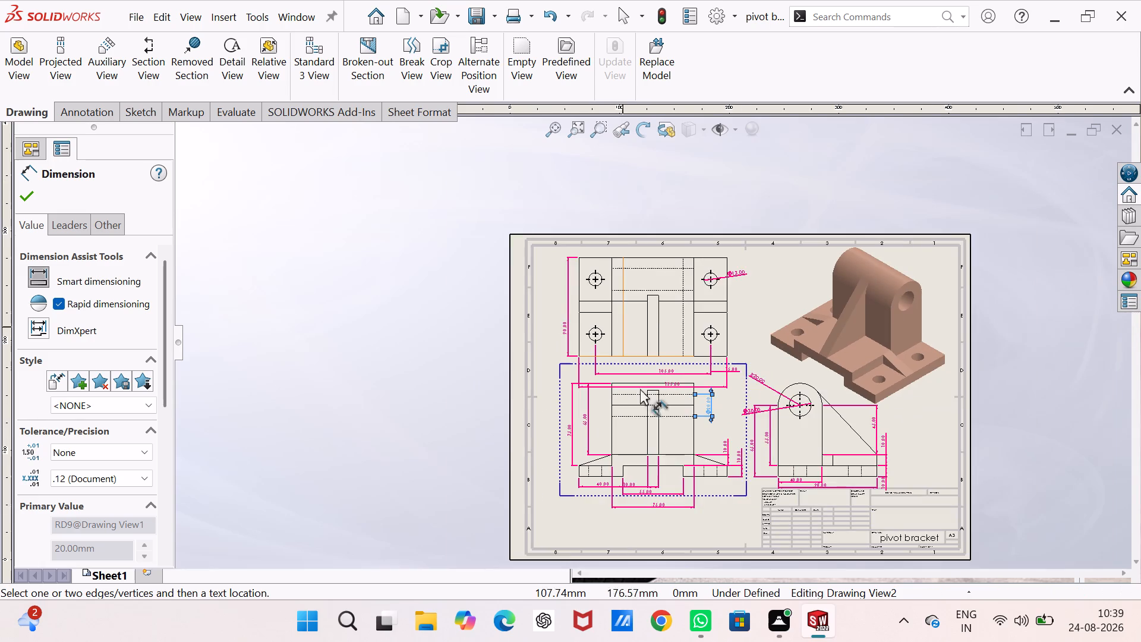
scroll(720, 429, "up", 3)
scroll(721, 427, "down", 2)
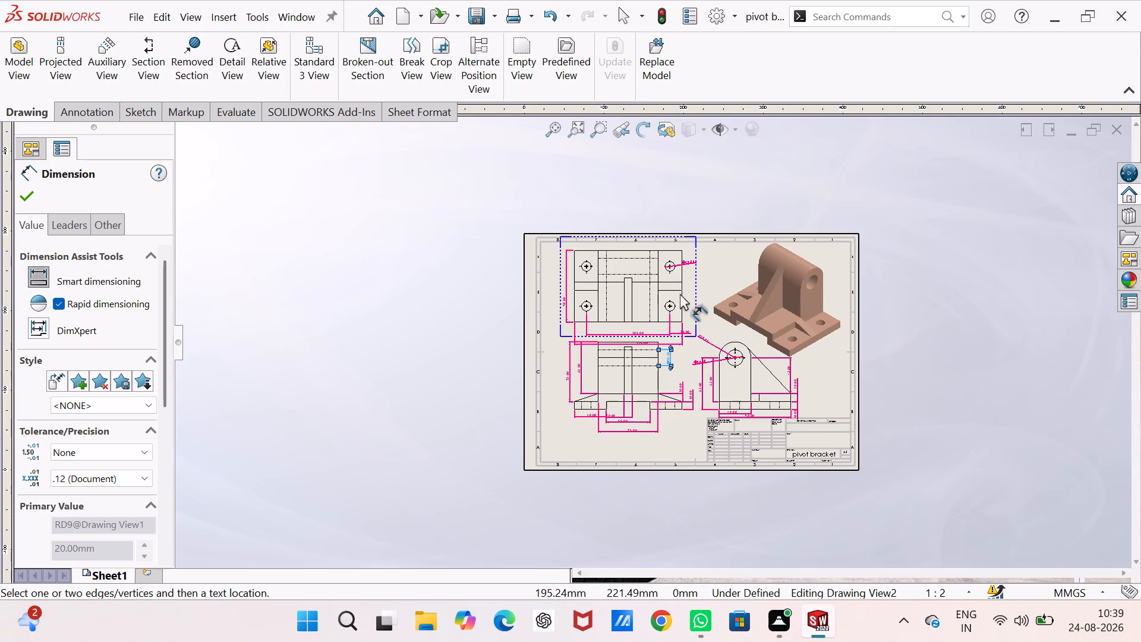
scroll(680, 294, "down", 8)
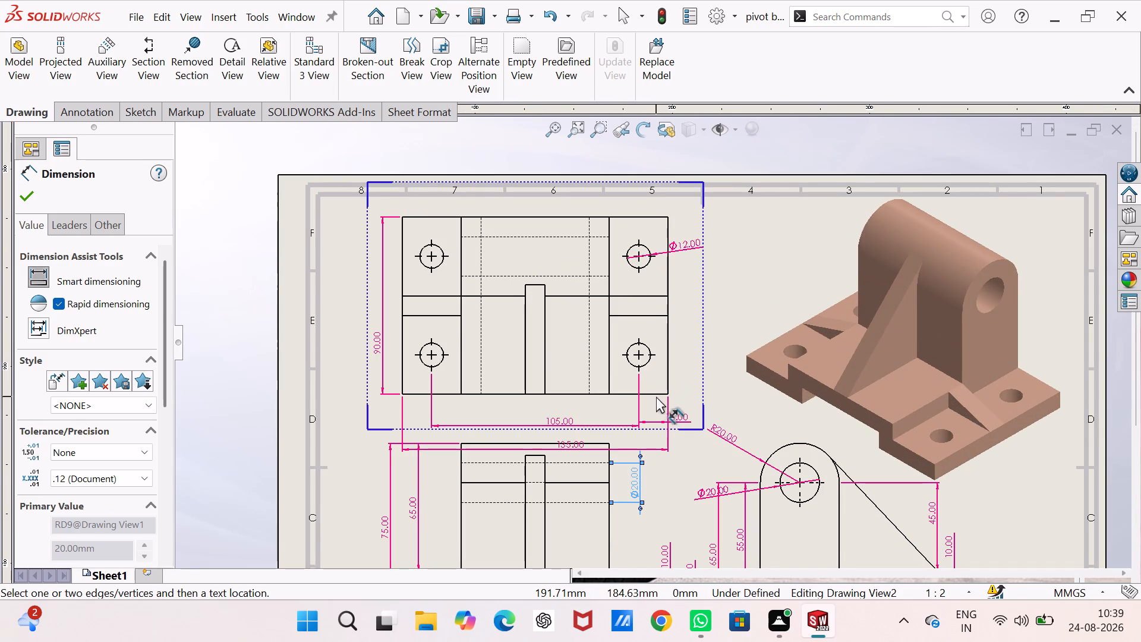
left_click_drag(656, 394, 654, 388)
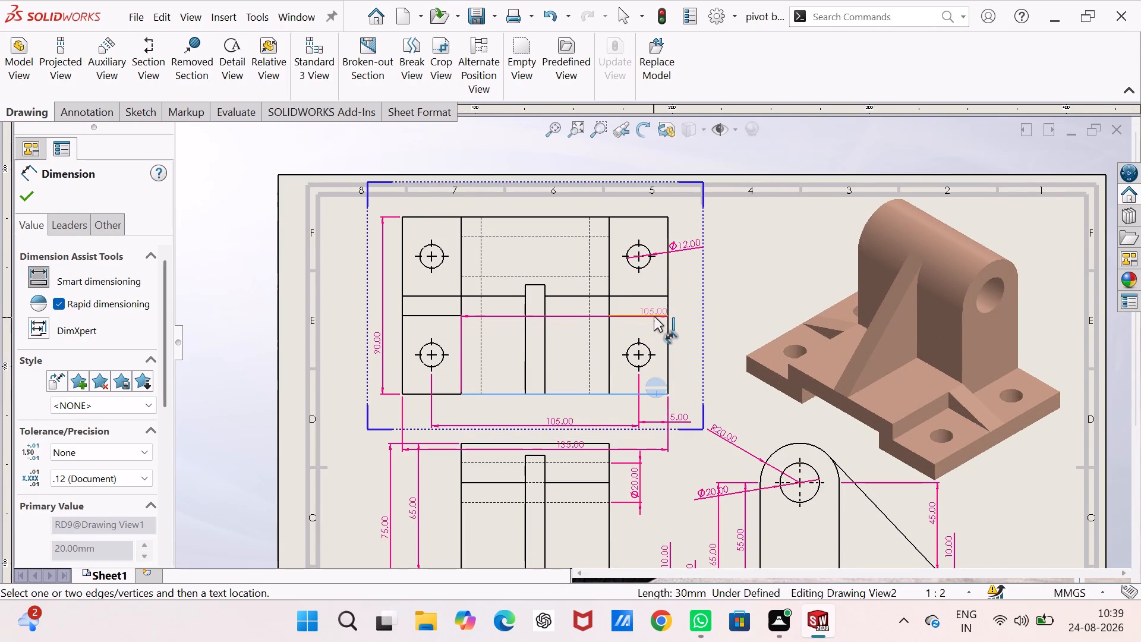
left_click(655, 315)
left_click(688, 359)
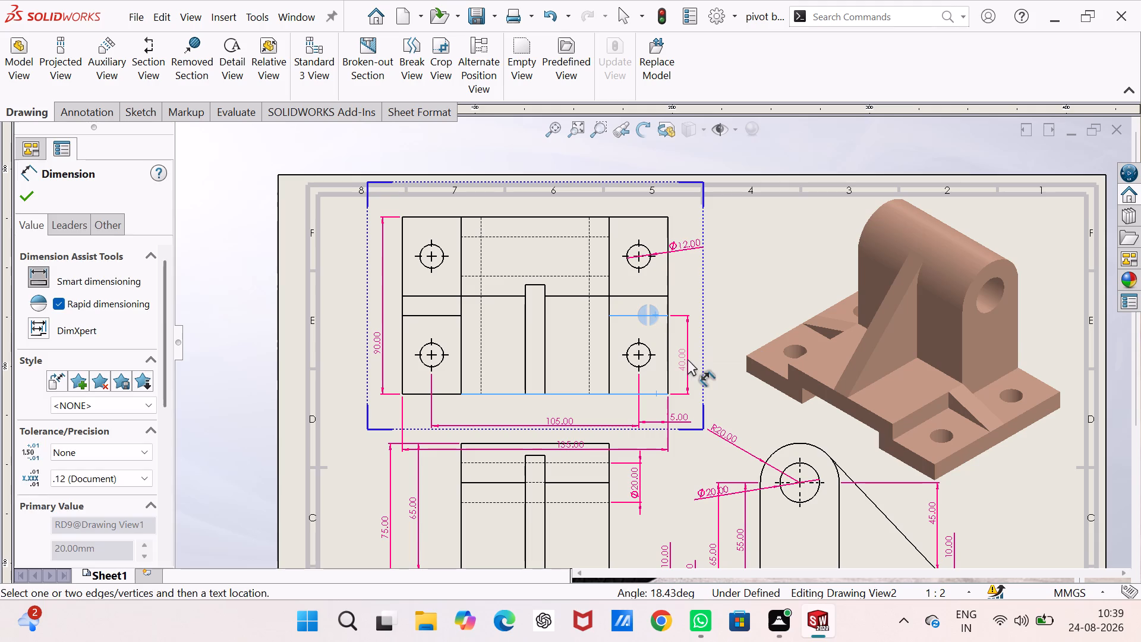
Dimension the small side rib's thickness between its two edges in the top view, placing it beside the base.
left_click(660, 315)
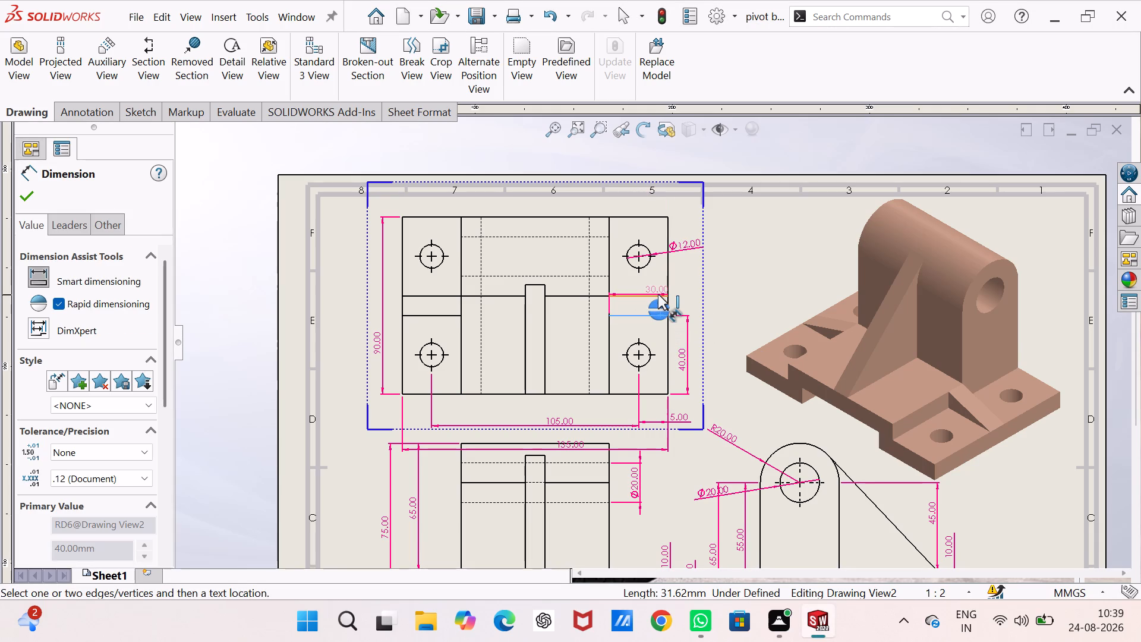
left_click(658, 294)
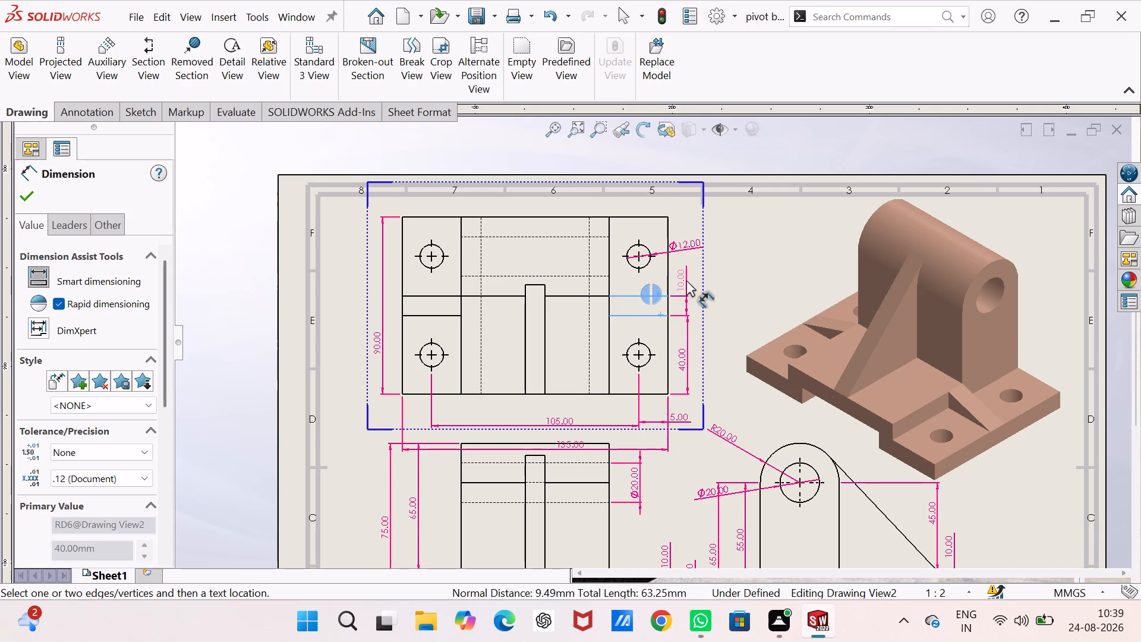
left_click(686, 280)
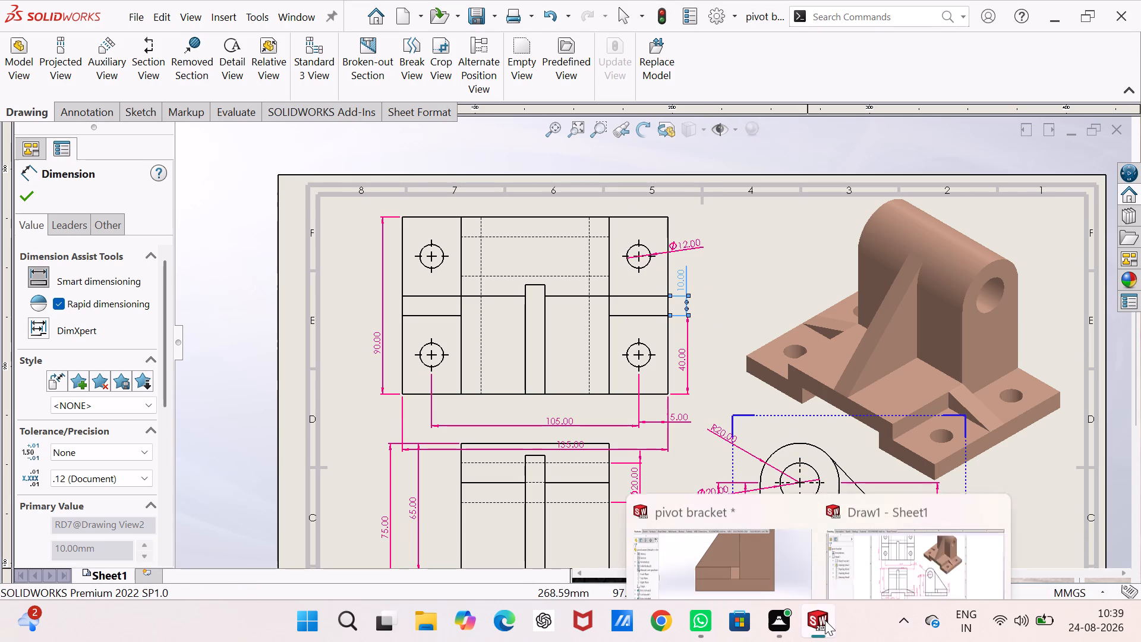
Switch to the pivot bracket part and set the thickness of the large central rib, Rib3, to 6 mm.
left_click(778, 539)
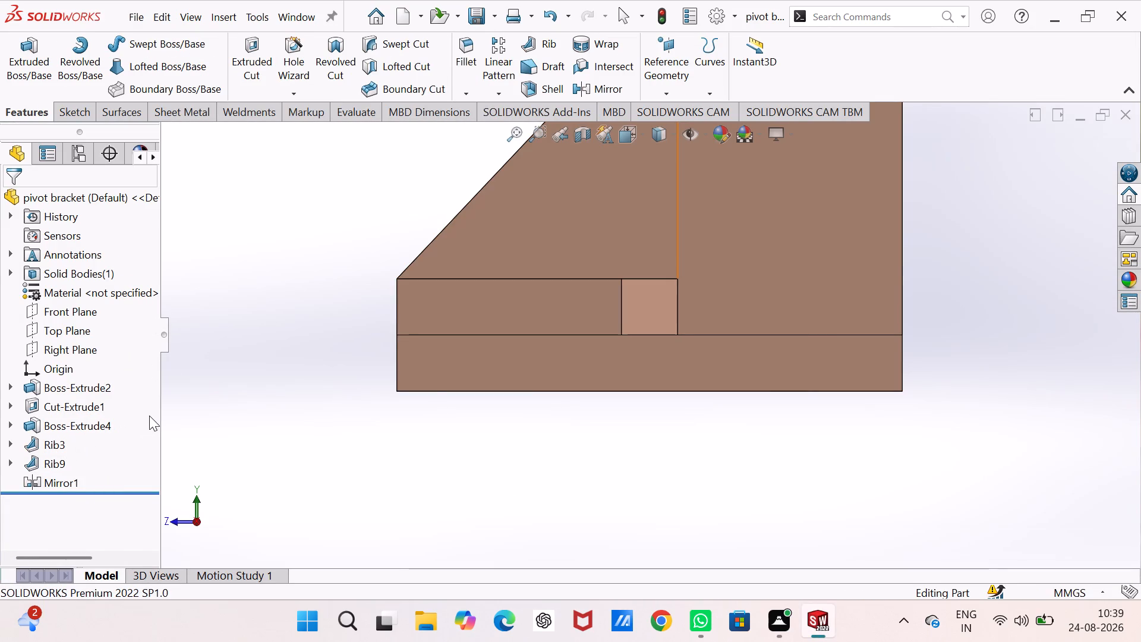
key("ctrl+7")
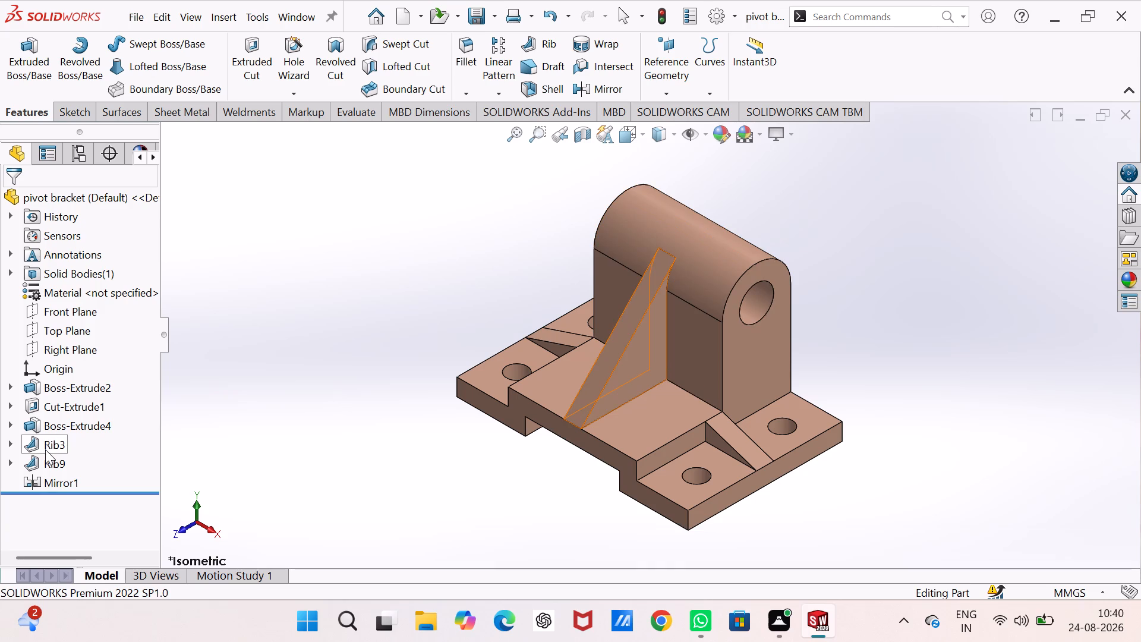
left_click(62, 440)
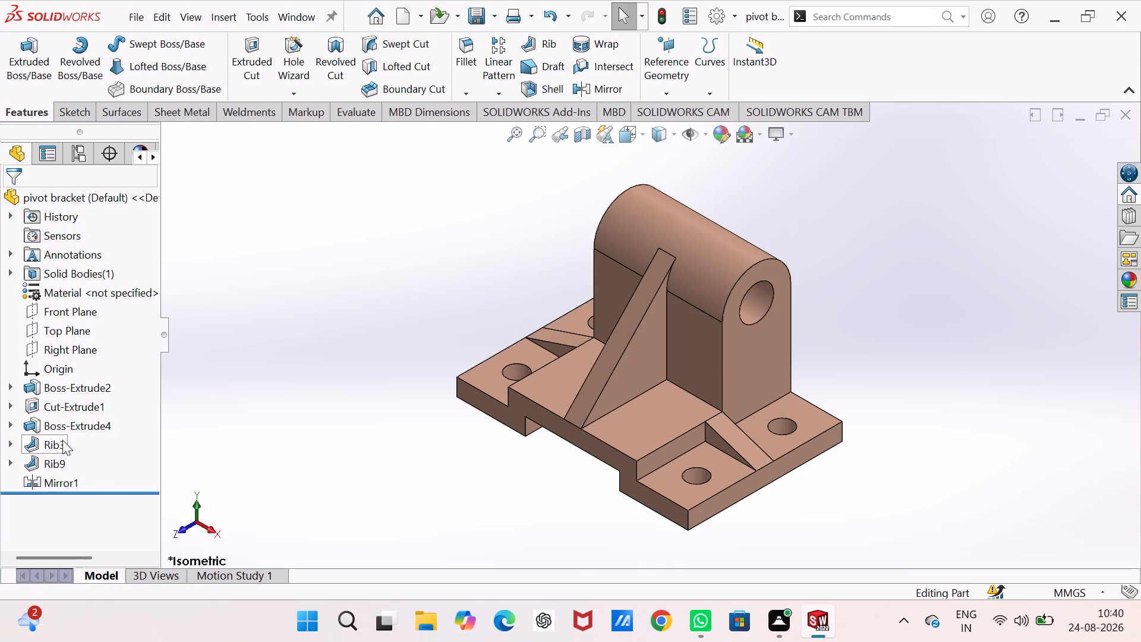
double_click(62, 440)
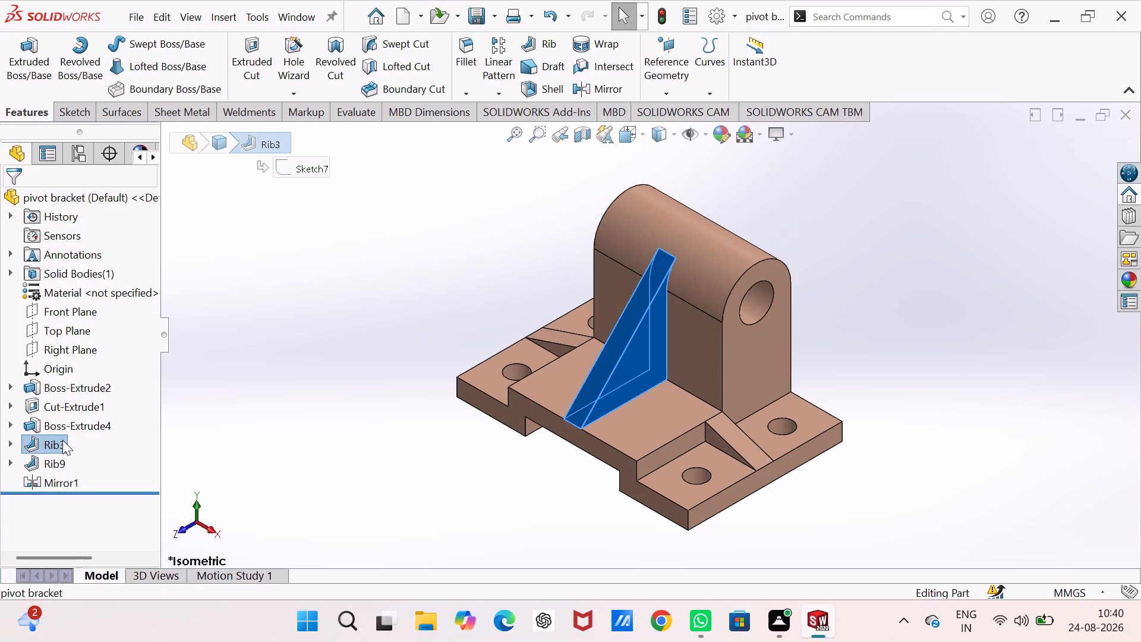
left_click(74, 459)
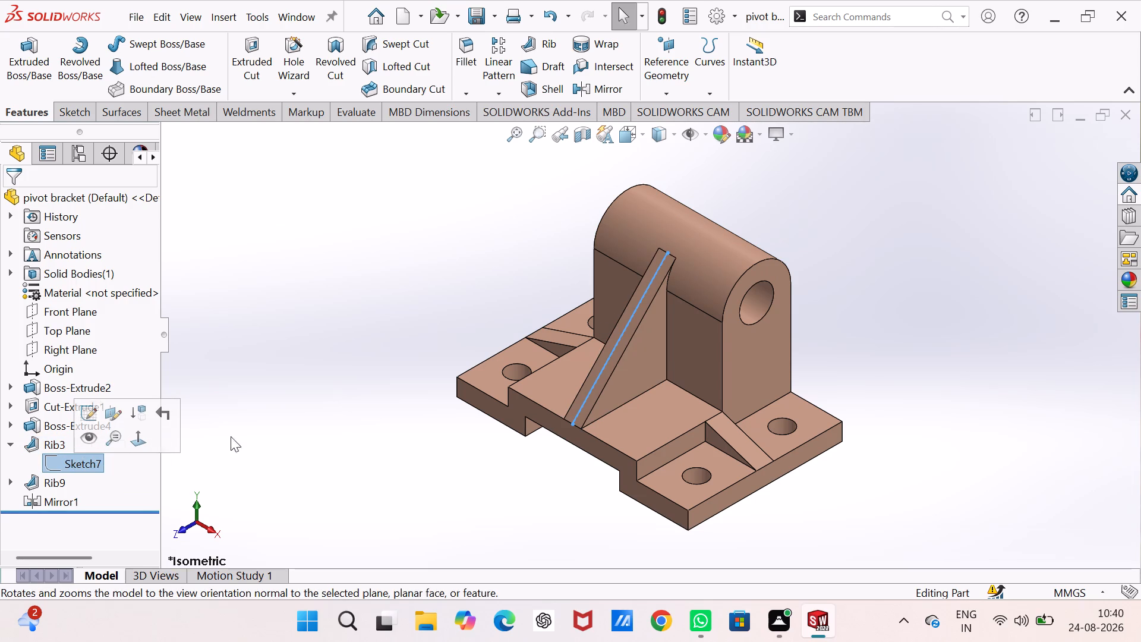
left_click(266, 425)
left_click(51, 439)
left_click(66, 395)
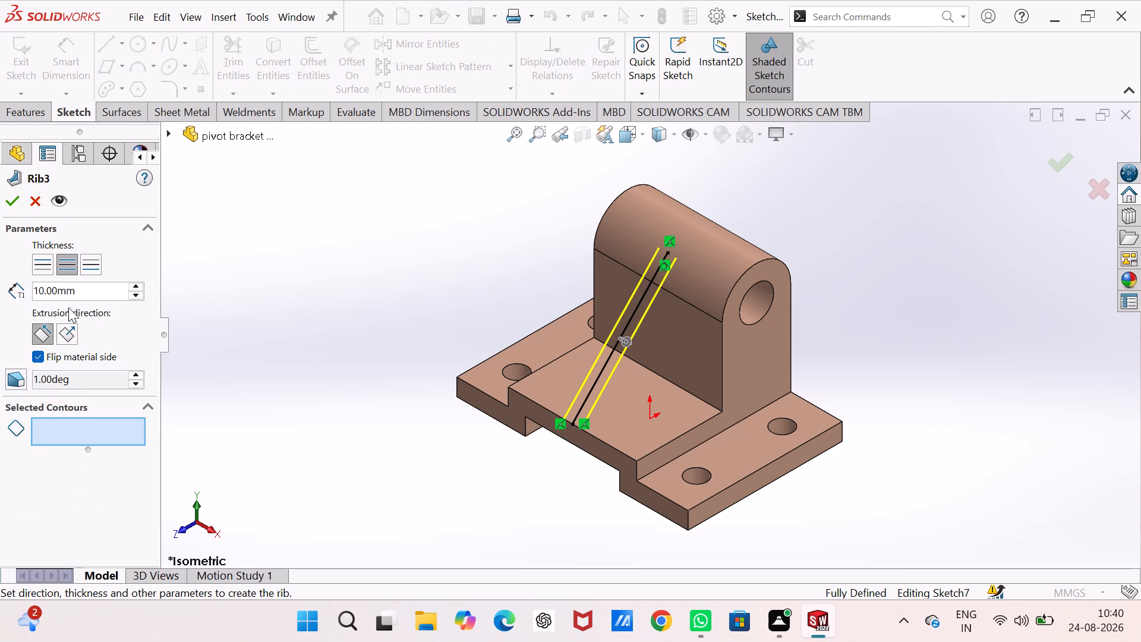
double_click(82, 287)
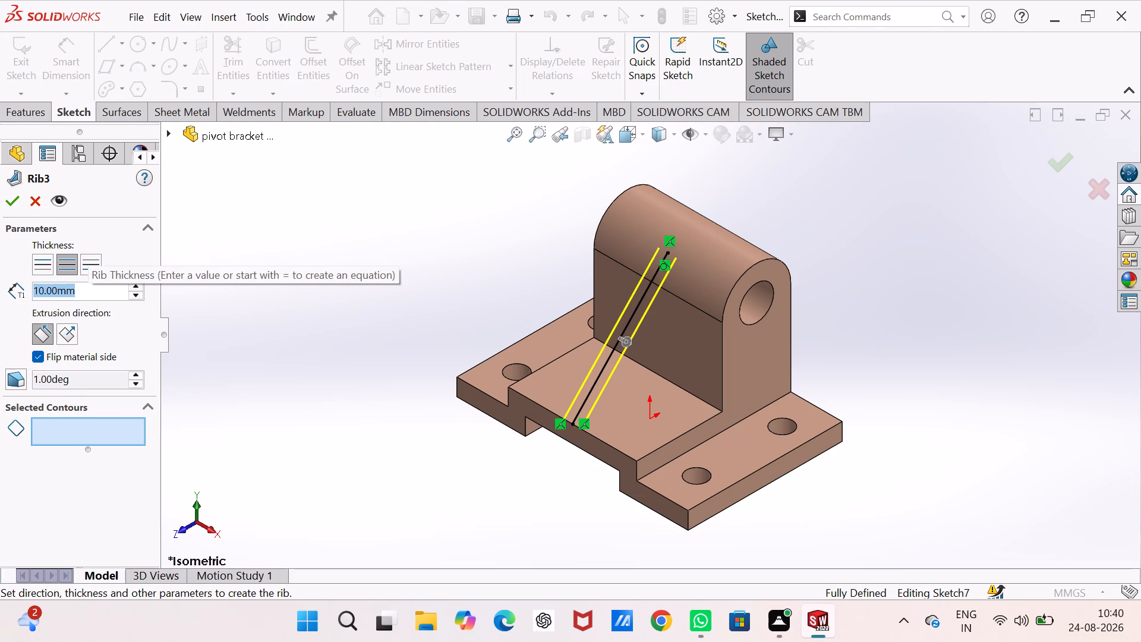
key("6")
key("Return")
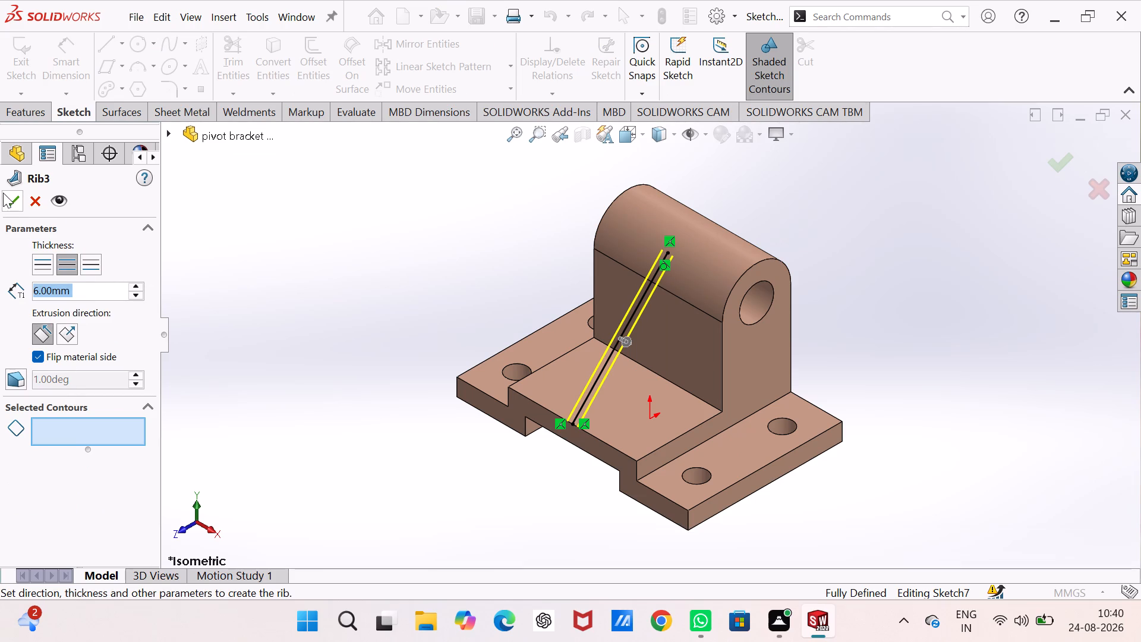
left_click(7, 203)
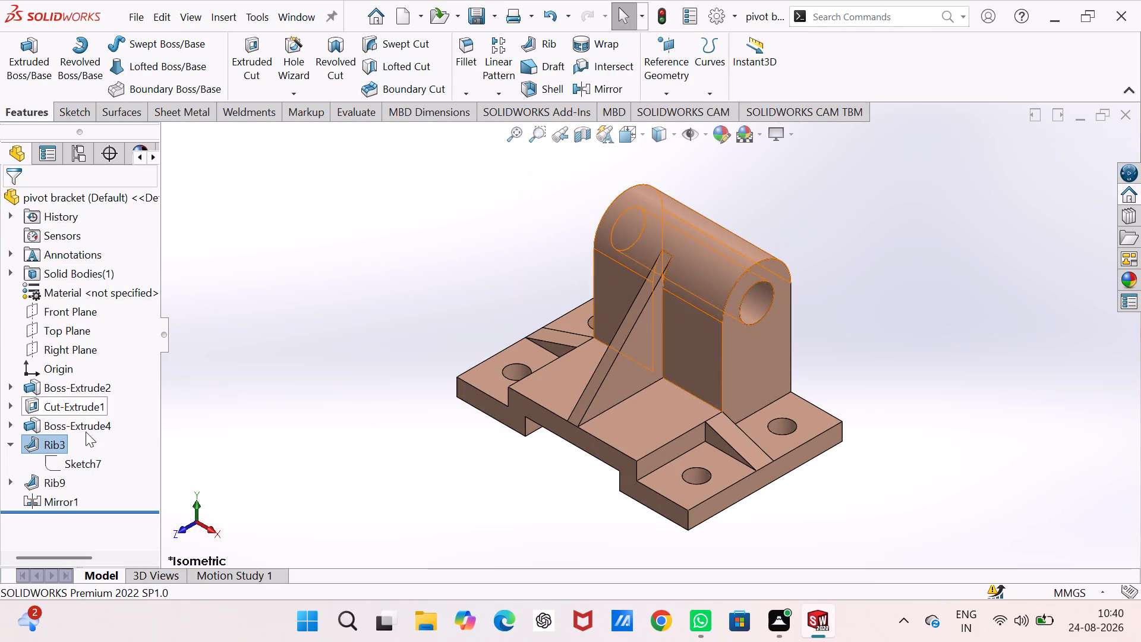
Set the thickness of the small side rib, Rib9, to 6 mm and rebuild the part.
left_click(68, 483)
left_click(78, 439)
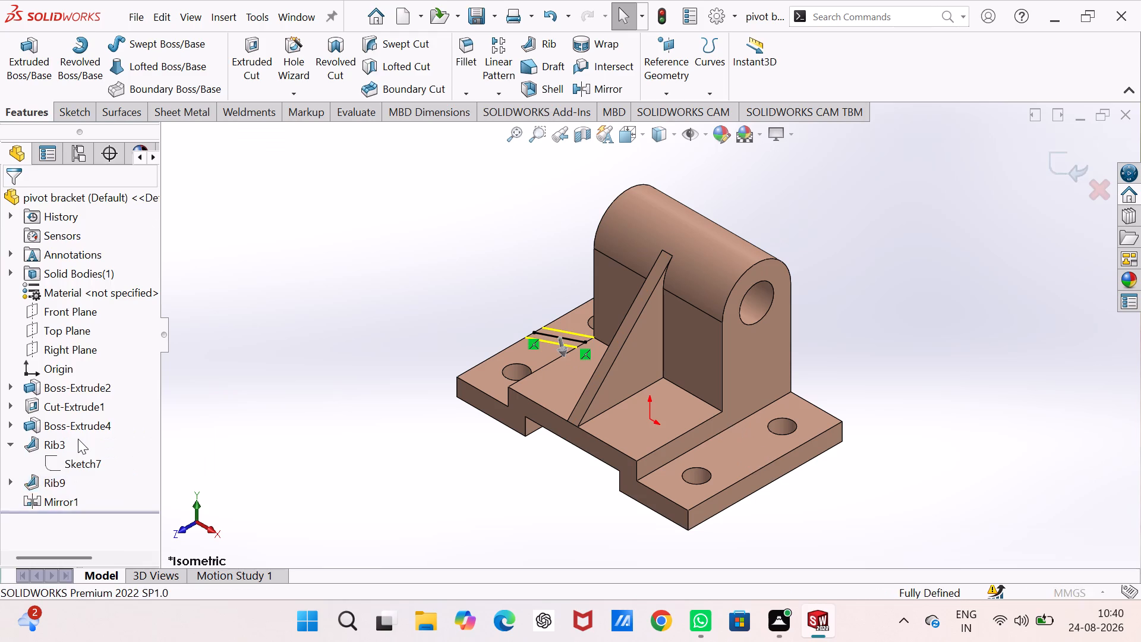
left_click(84, 289)
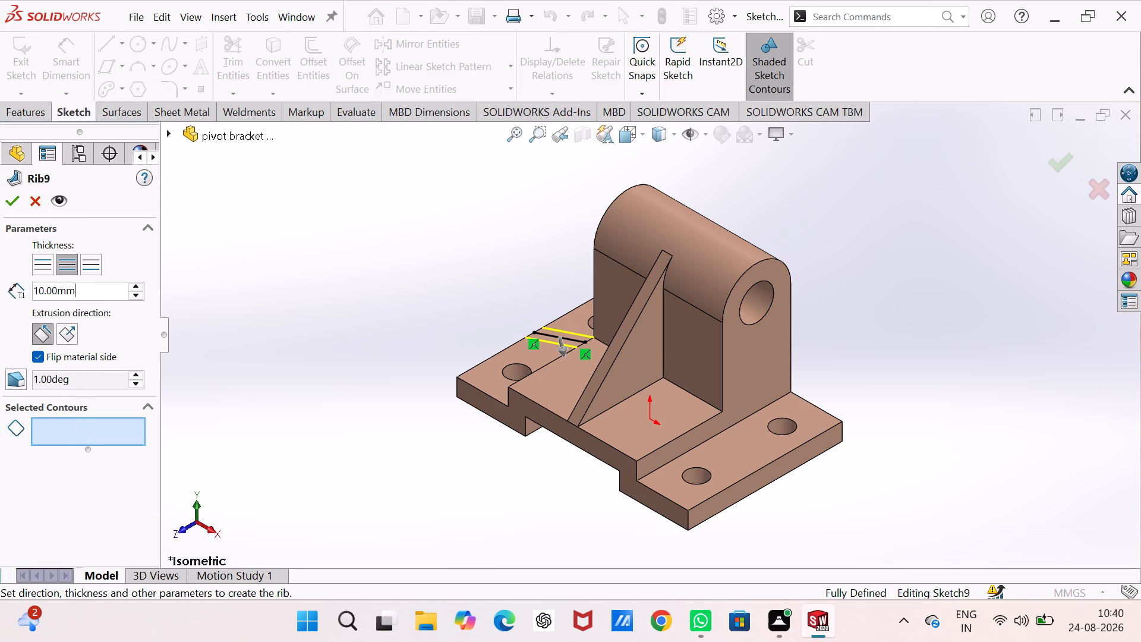
left_click(84, 289)
left_click(84, 289)
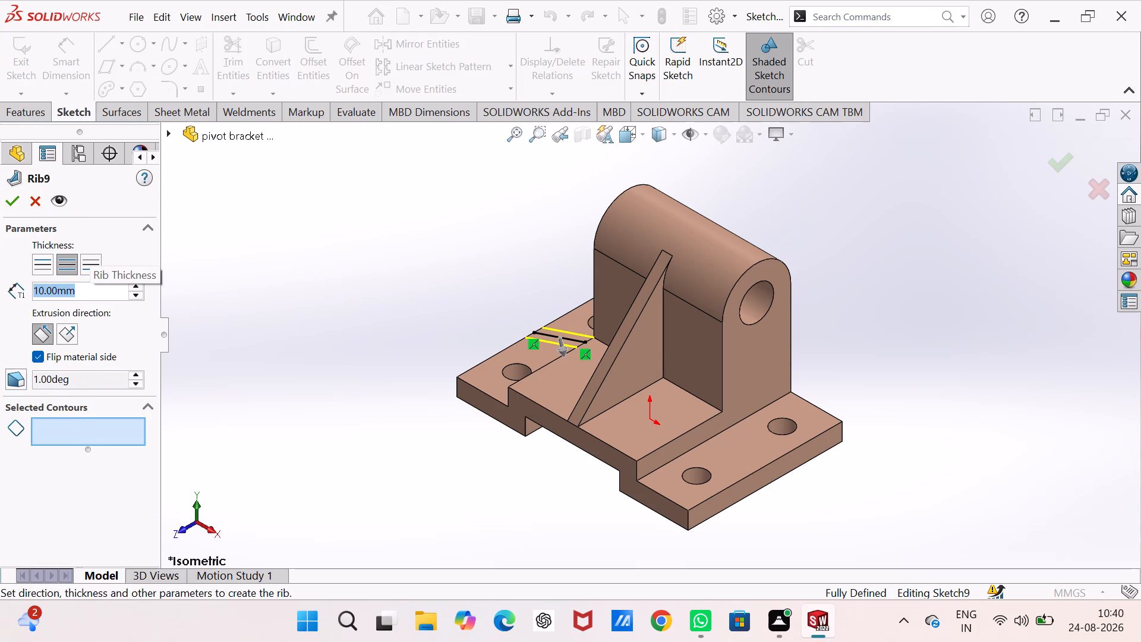
key("6")
key("Return")
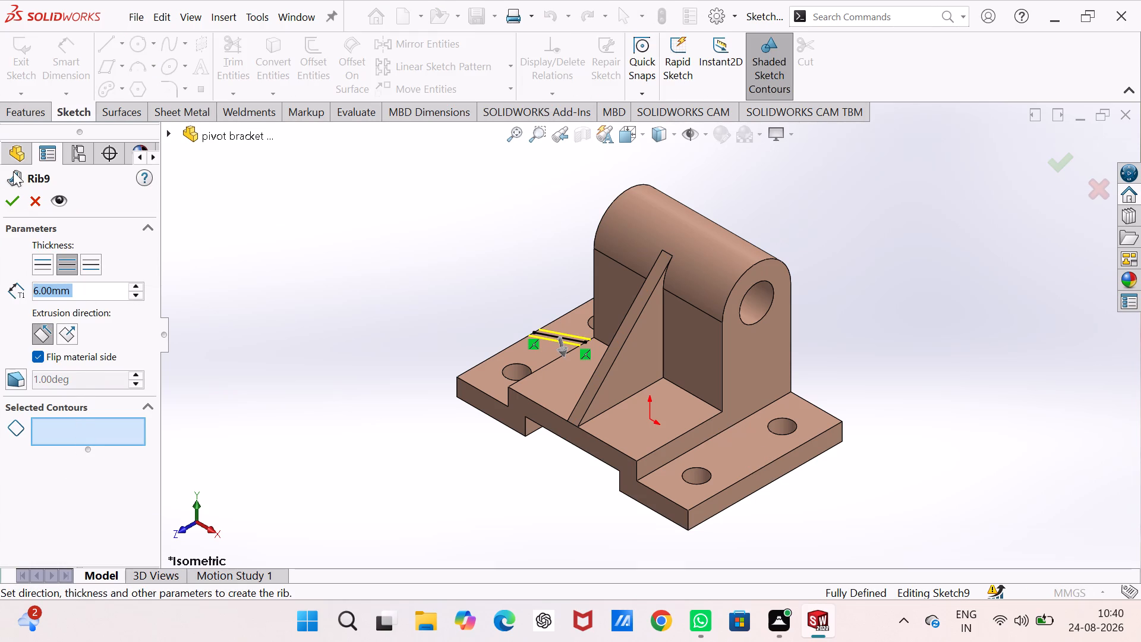
left_click(12, 197)
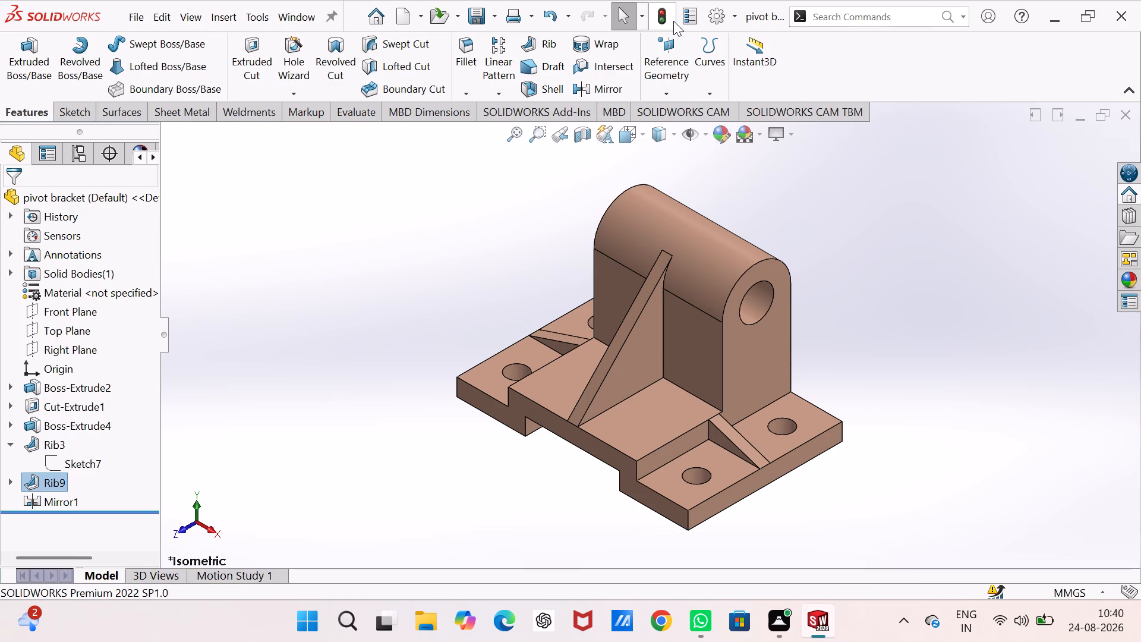
left_click(663, 17)
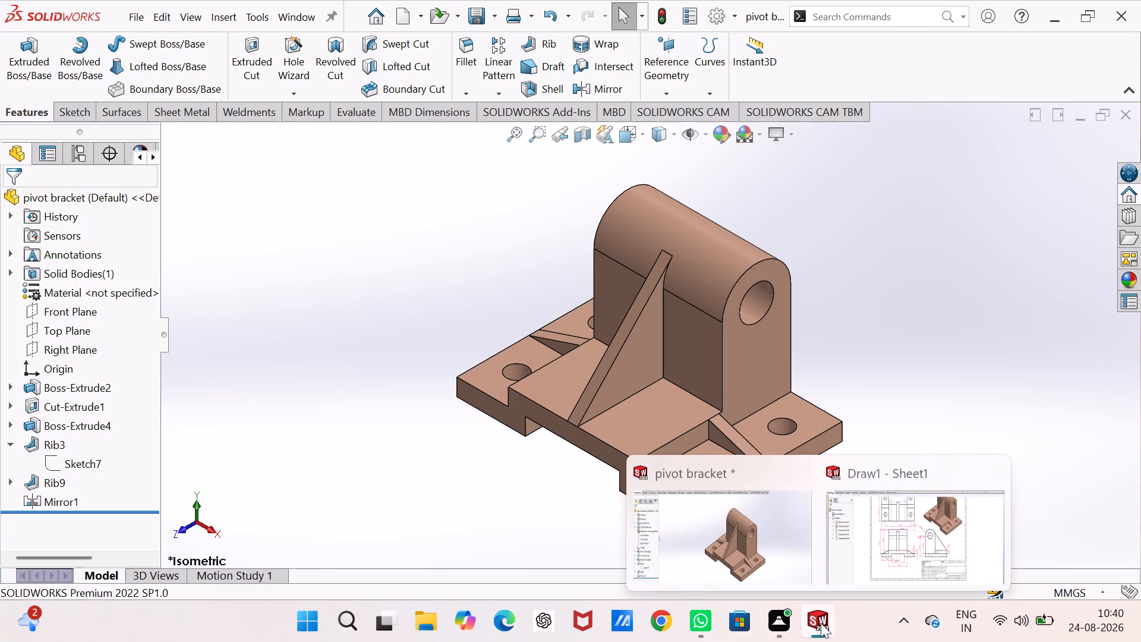
Return to the drawing sheet and rebuild it with the changed rib thicknesses.
left_click(840, 549)
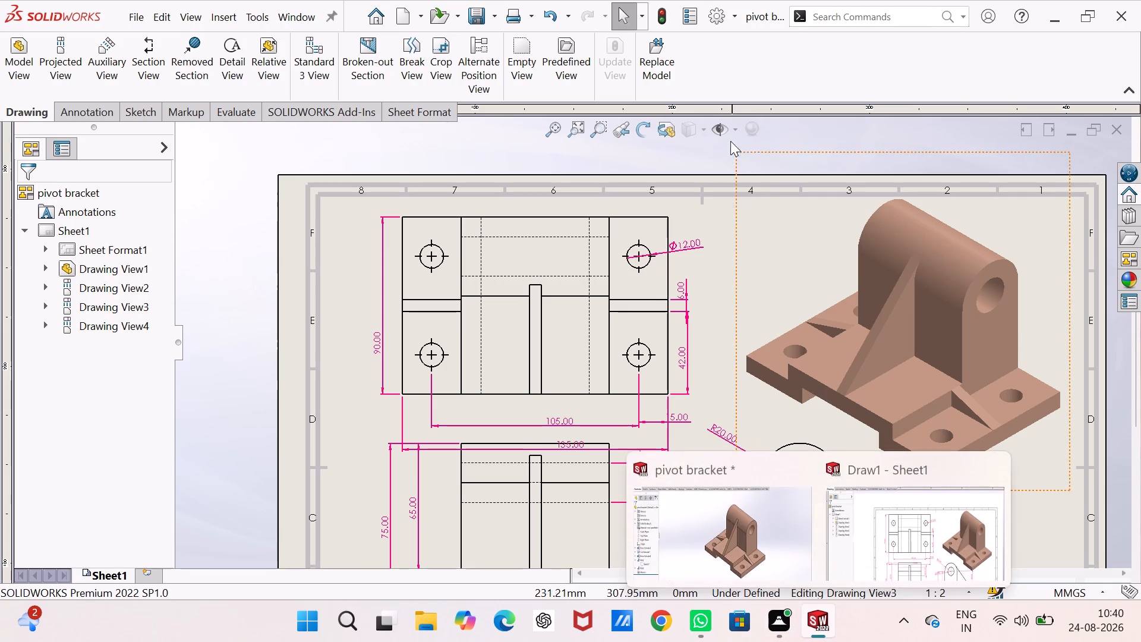
left_click(665, 17)
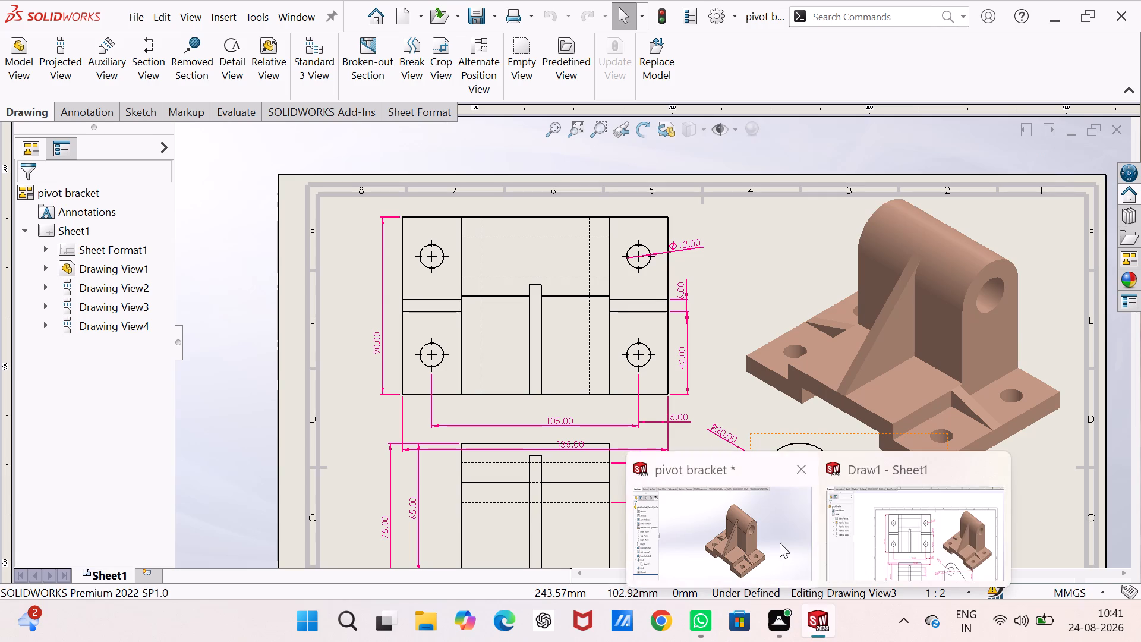
Go back to the part and examine the central rib's sketch, Sketch7, leaving it unedited.
left_click(780, 543)
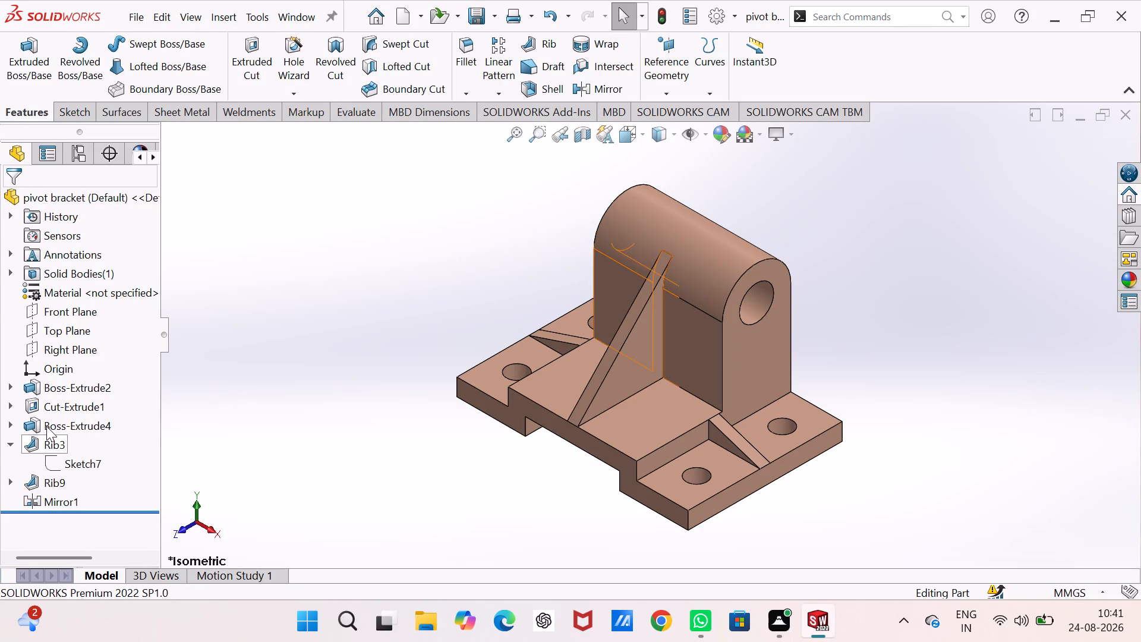
left_click(11, 426)
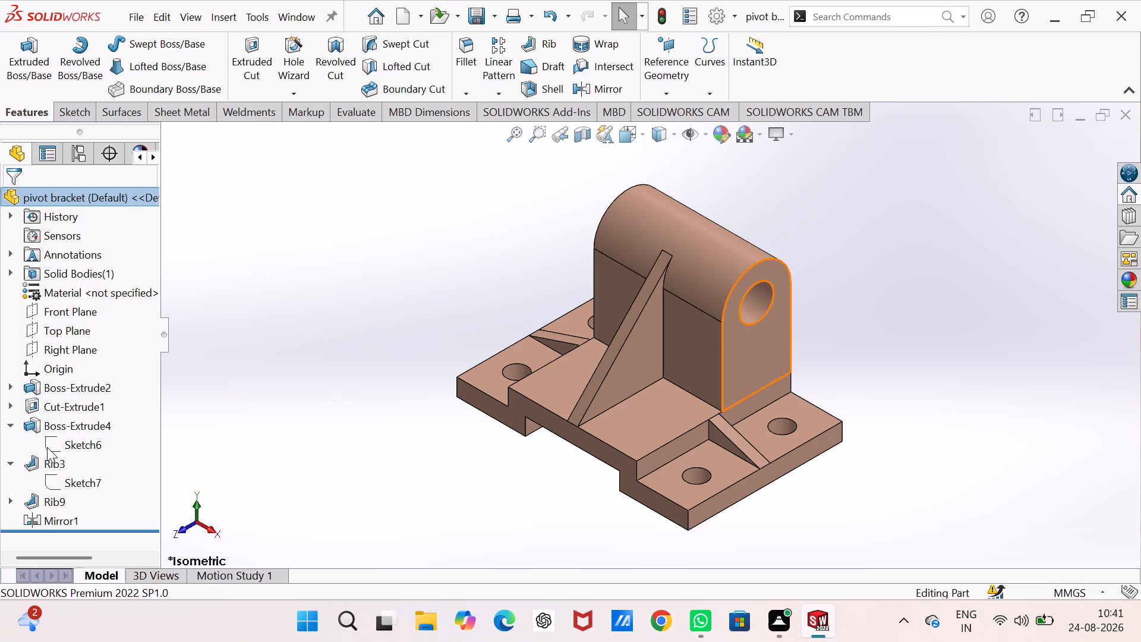
left_click(11, 423)
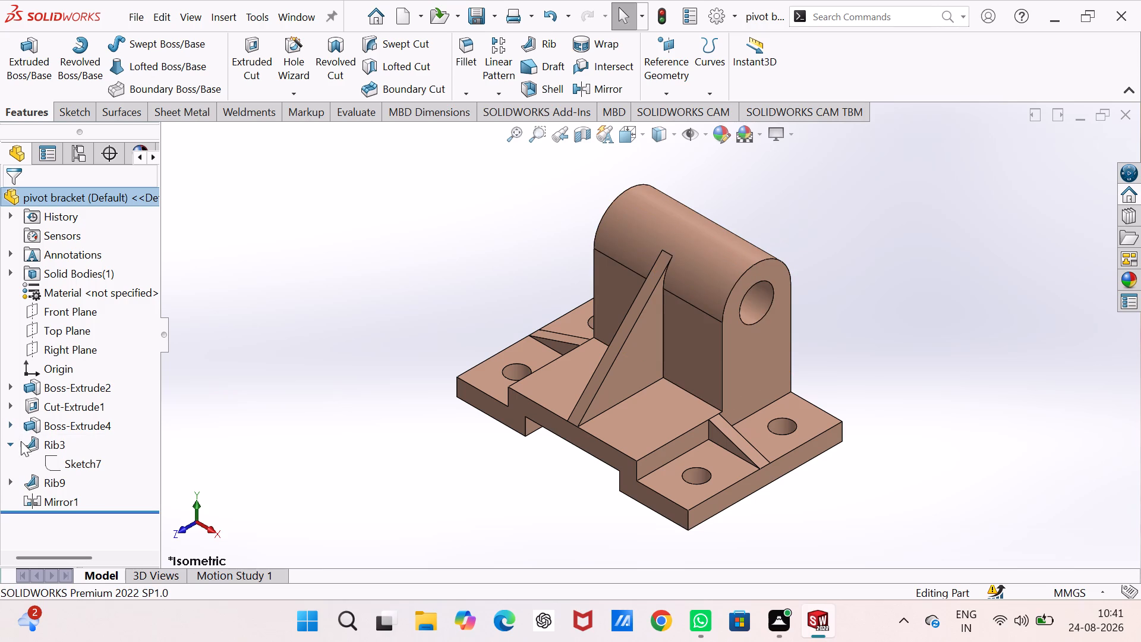
left_click(77, 466)
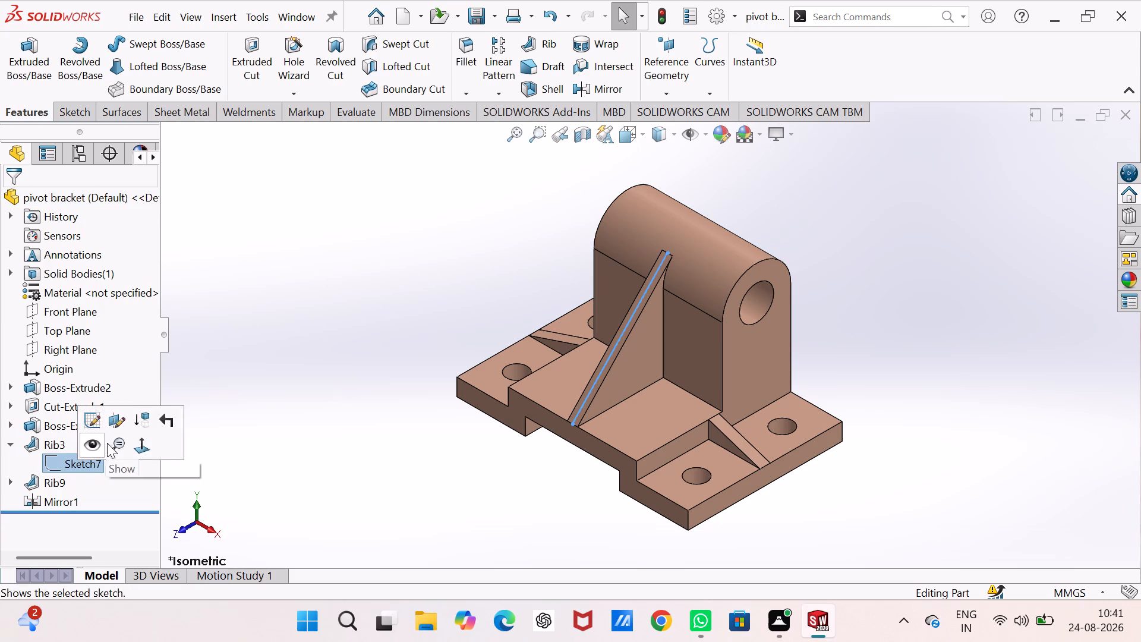
left_click(96, 419)
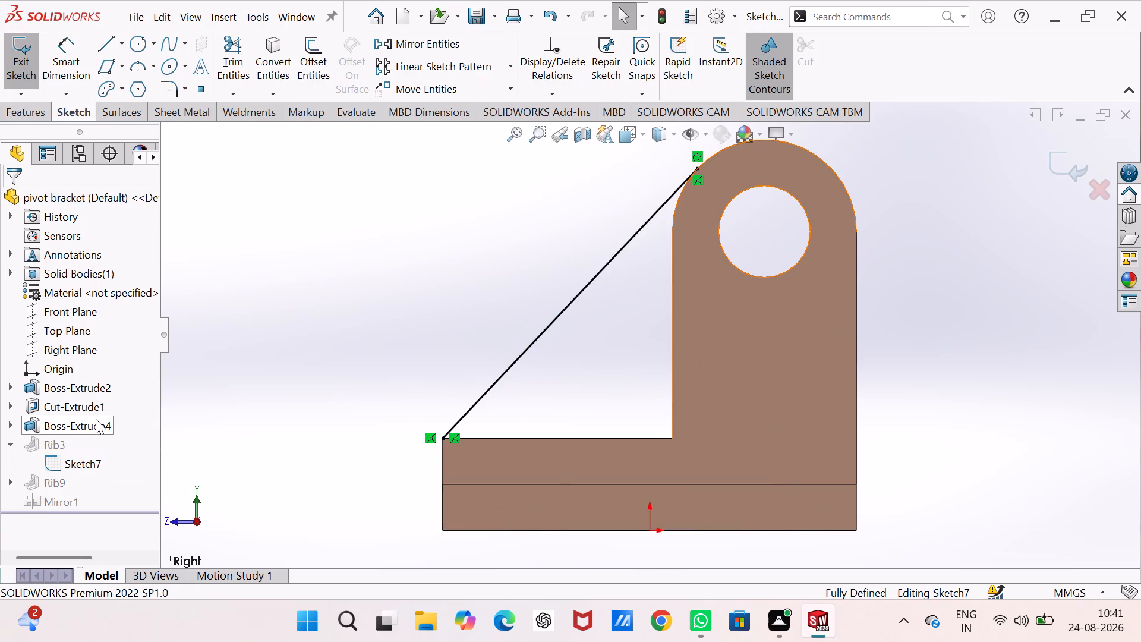
left_click(25, 55)
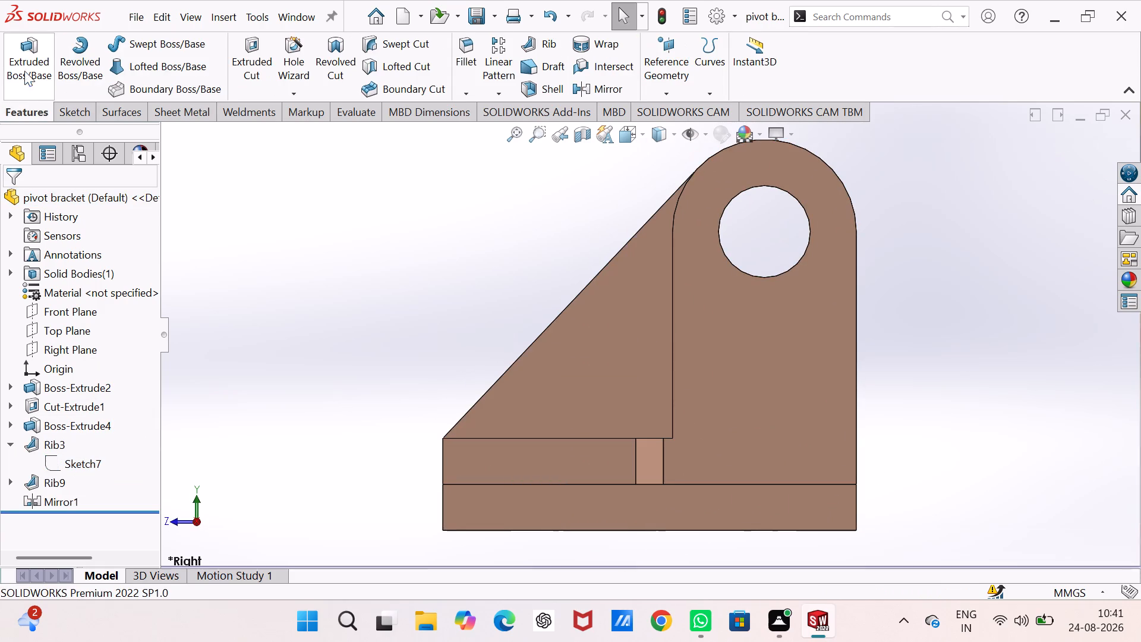
left_click(7, 443)
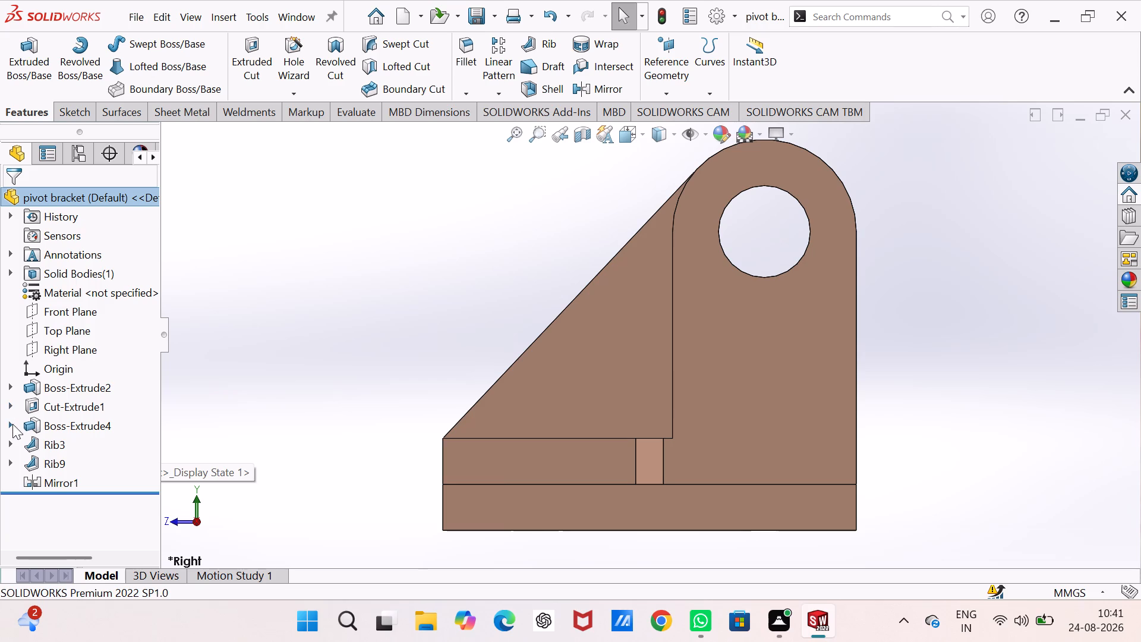
Examine the small side ribs on the base and review the feature parameters of Rib9.
middle_click_drag(360, 379, 380, 412)
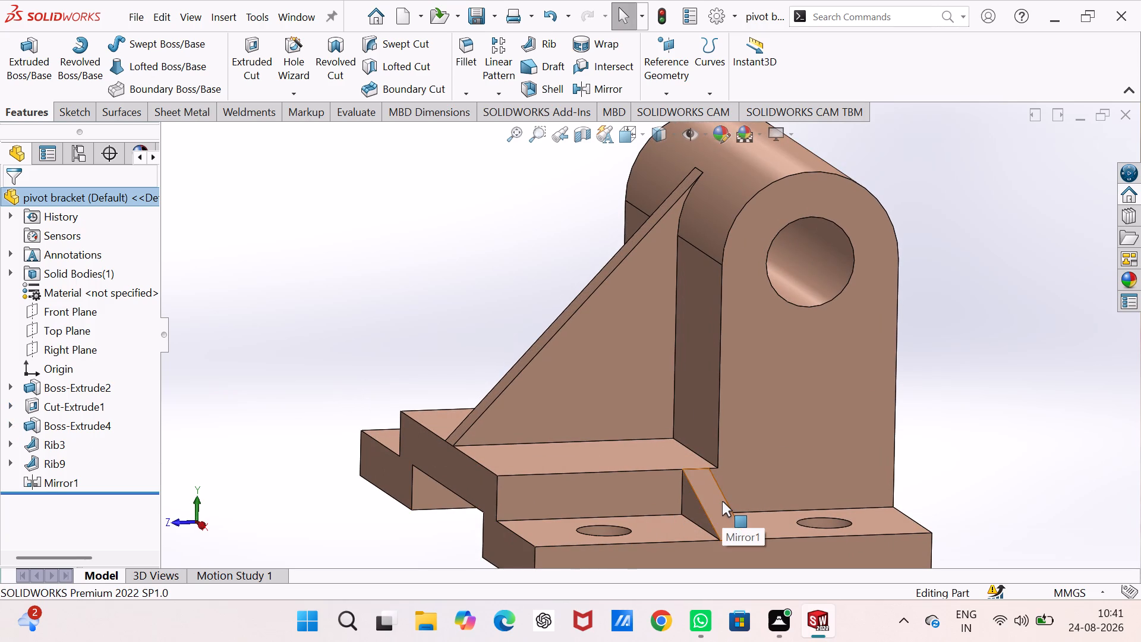
left_click(722, 501)
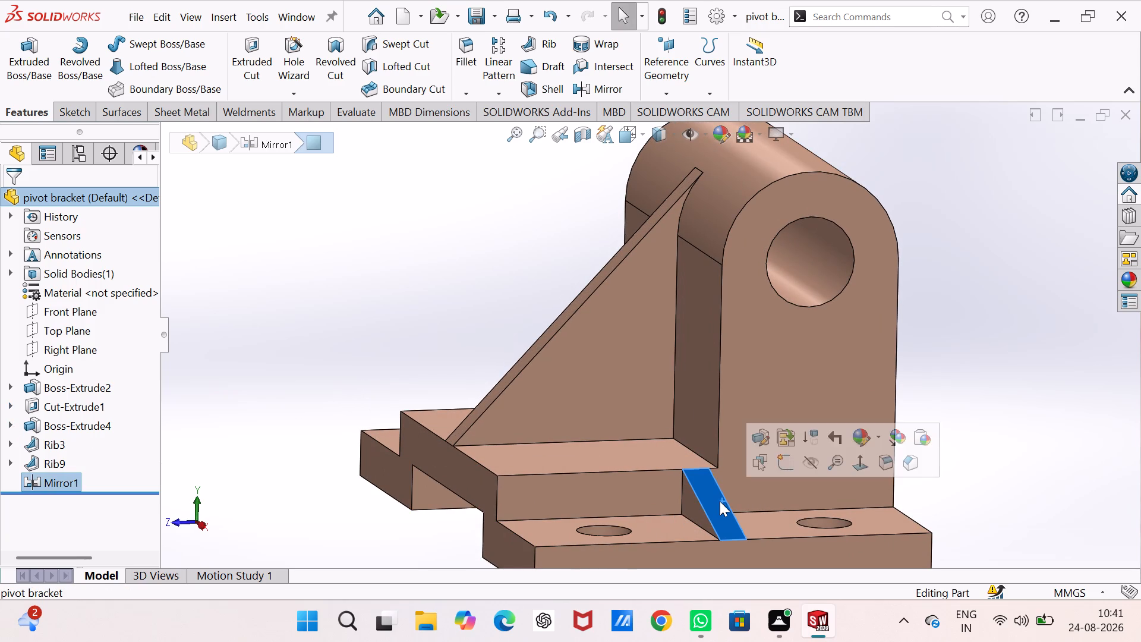
left_click(386, 344)
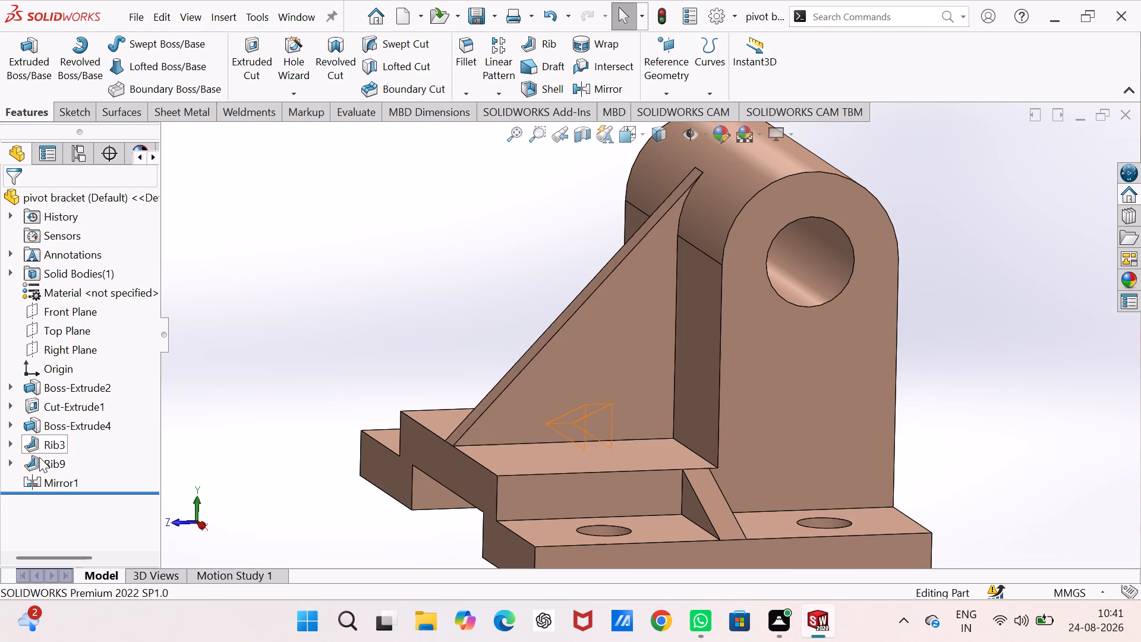
left_click(9, 459)
middle_click_drag(210, 389, 234, 480)
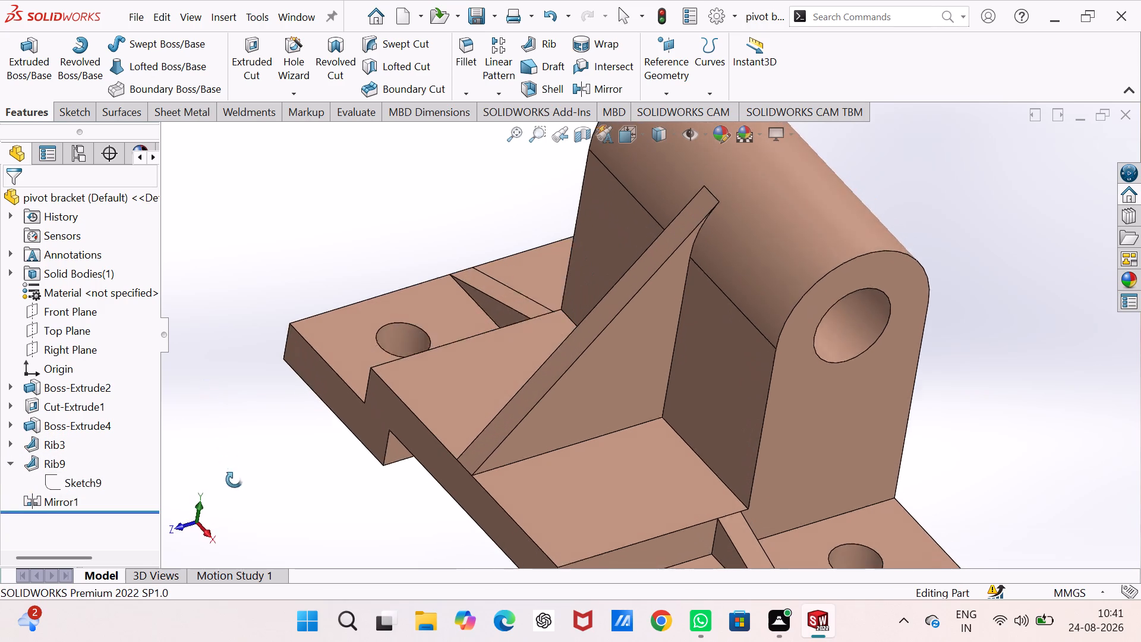
middle_click_drag(234, 480, 244, 503)
left_click(460, 263)
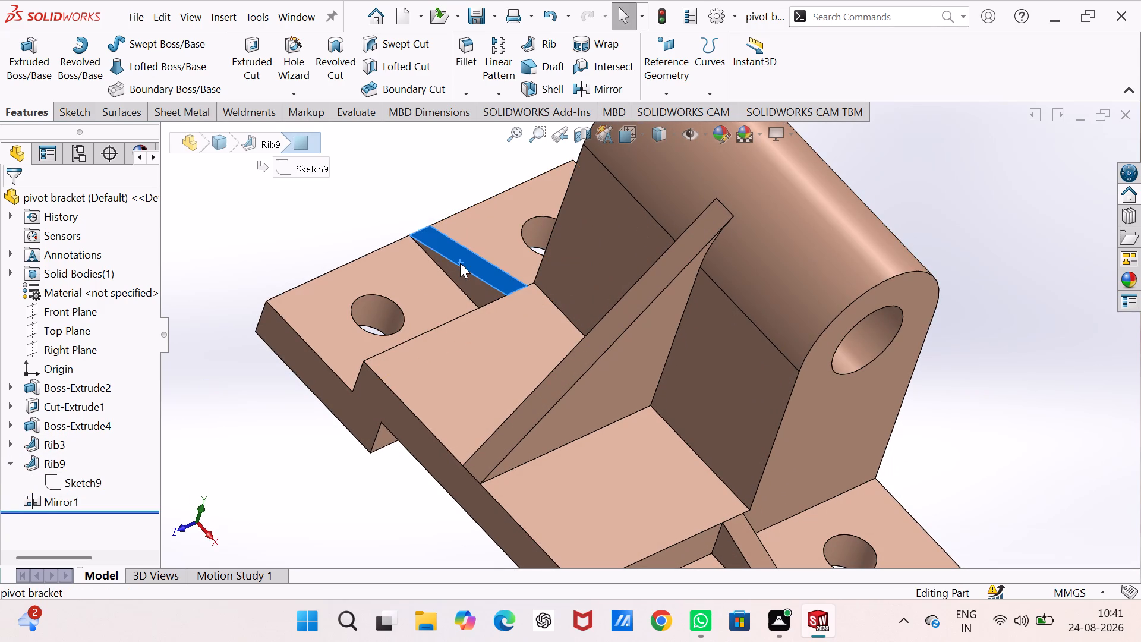
left_click(56, 463)
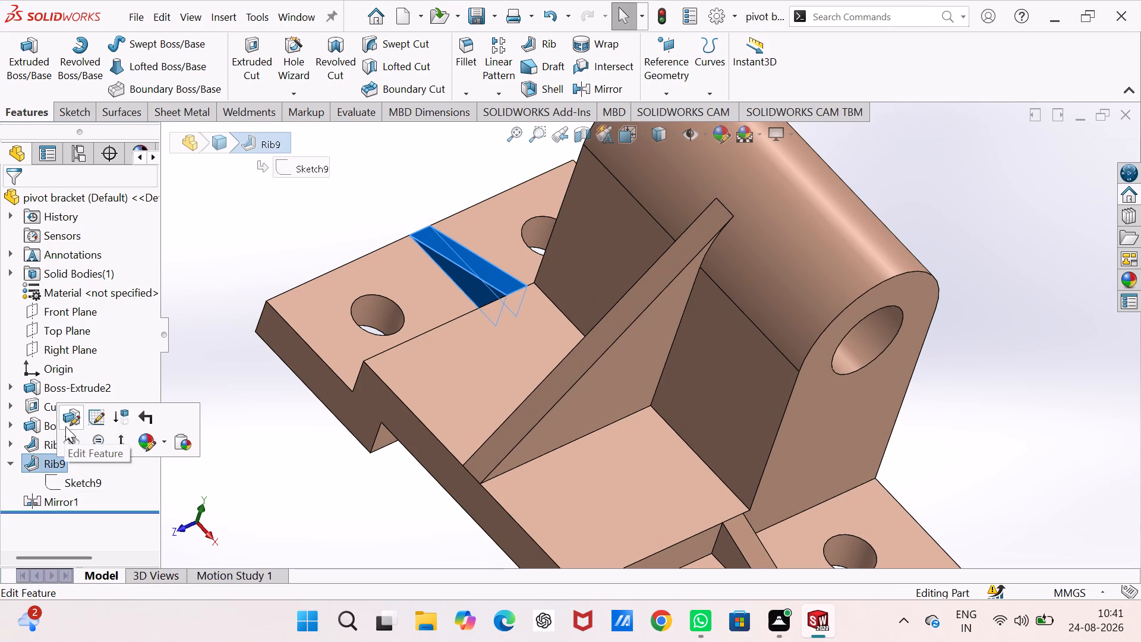
left_click(68, 419)
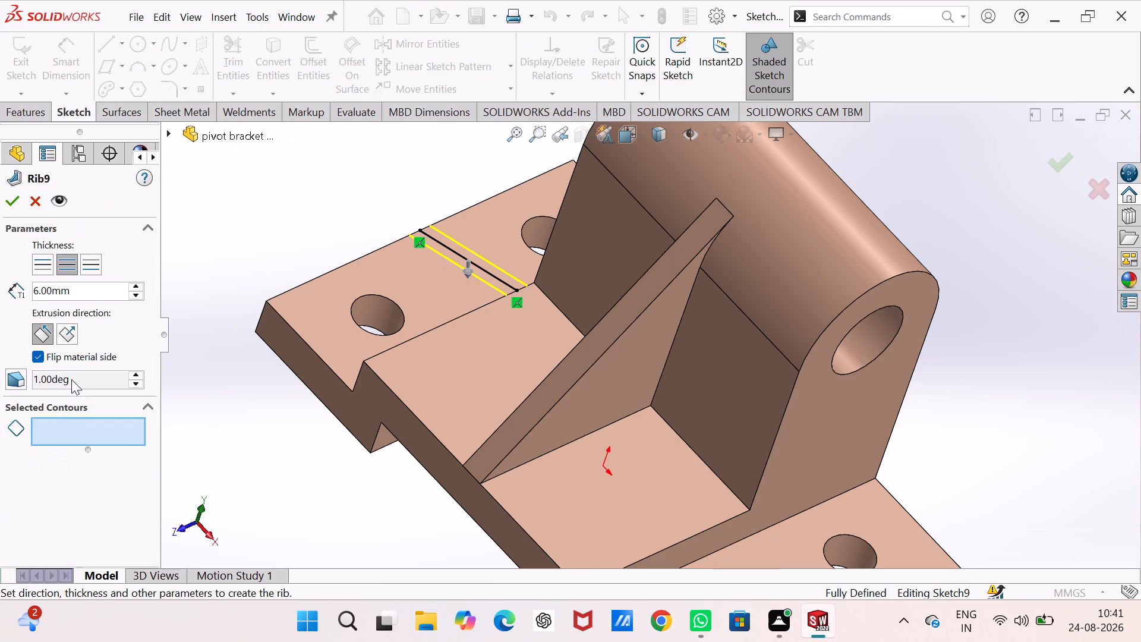
left_click(8, 202)
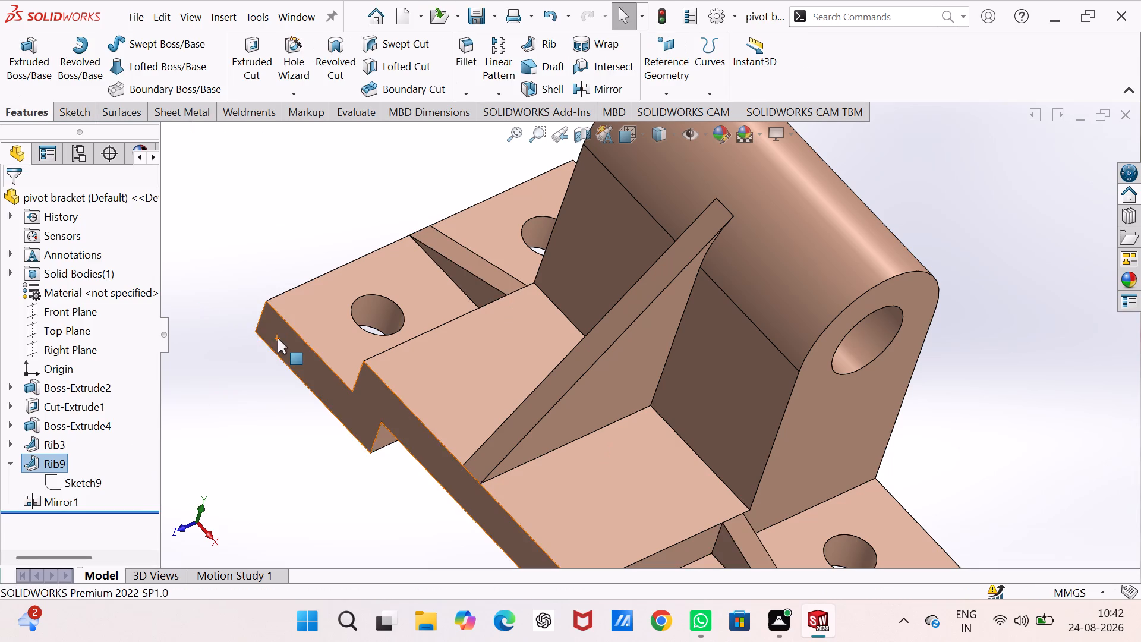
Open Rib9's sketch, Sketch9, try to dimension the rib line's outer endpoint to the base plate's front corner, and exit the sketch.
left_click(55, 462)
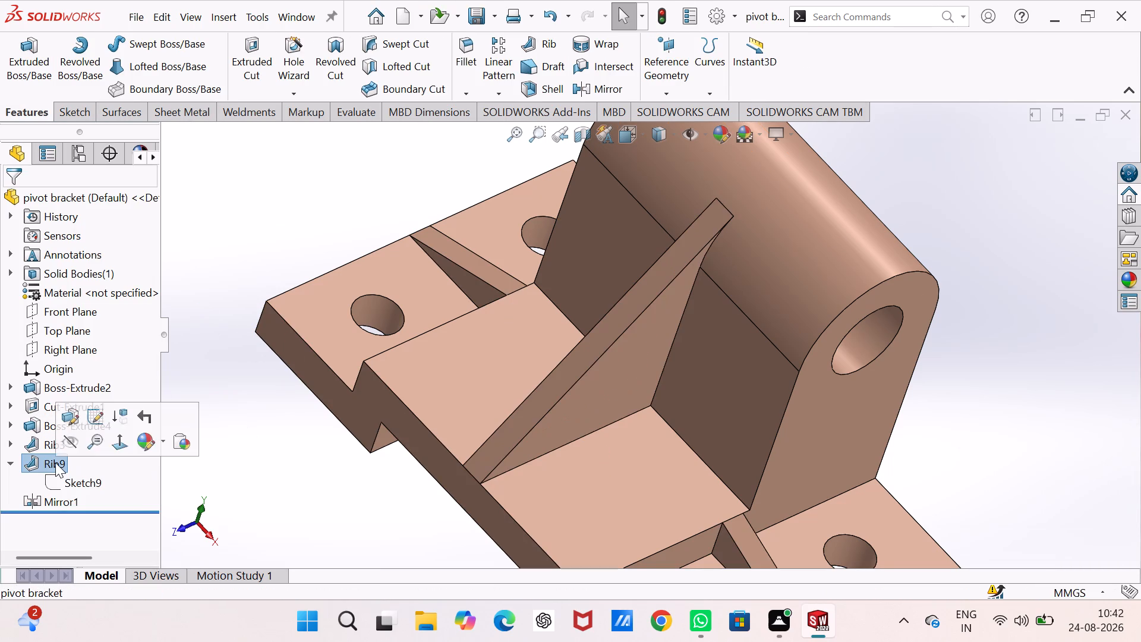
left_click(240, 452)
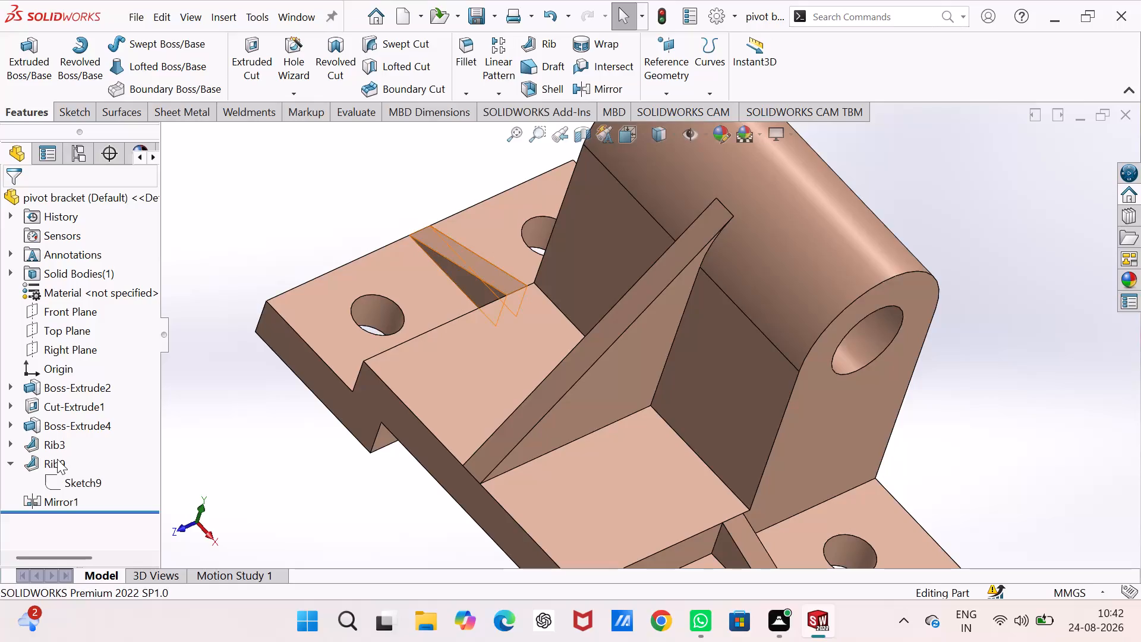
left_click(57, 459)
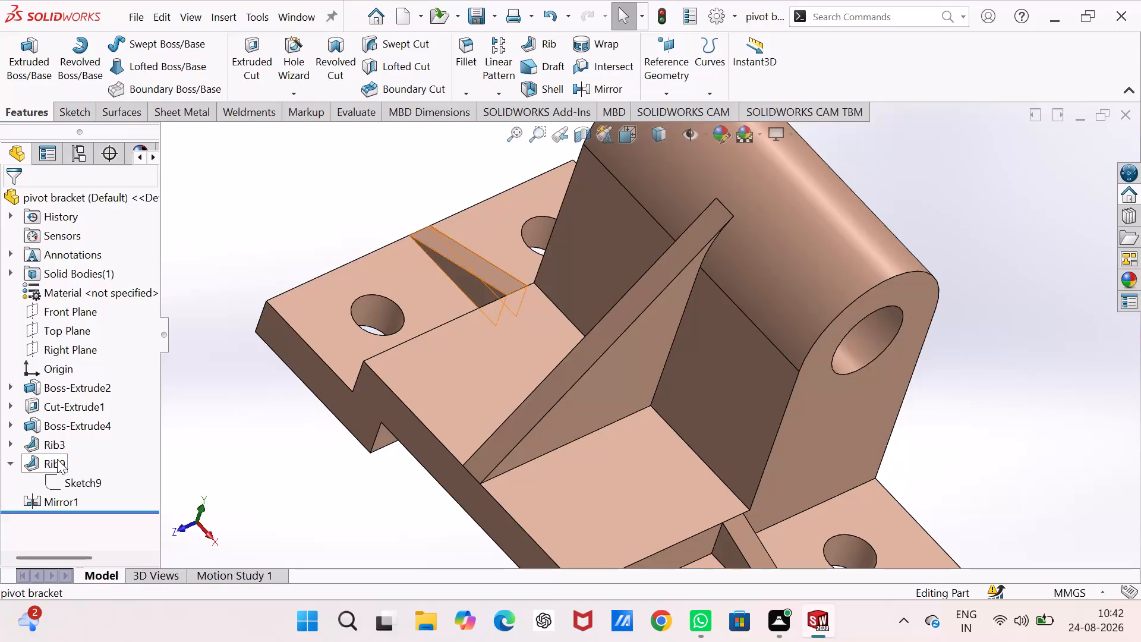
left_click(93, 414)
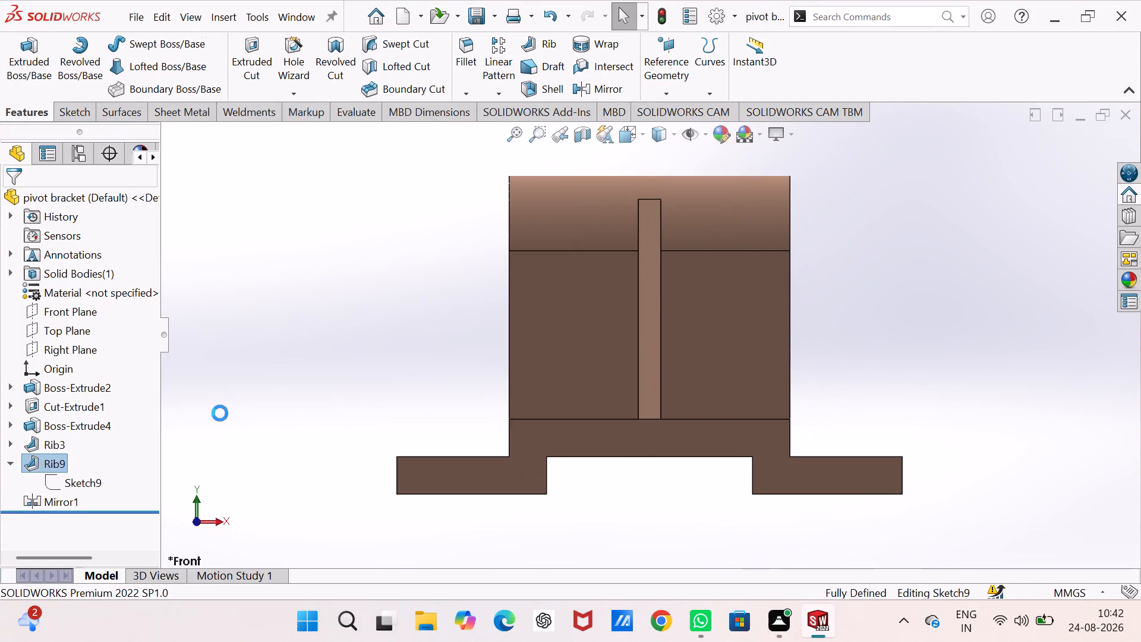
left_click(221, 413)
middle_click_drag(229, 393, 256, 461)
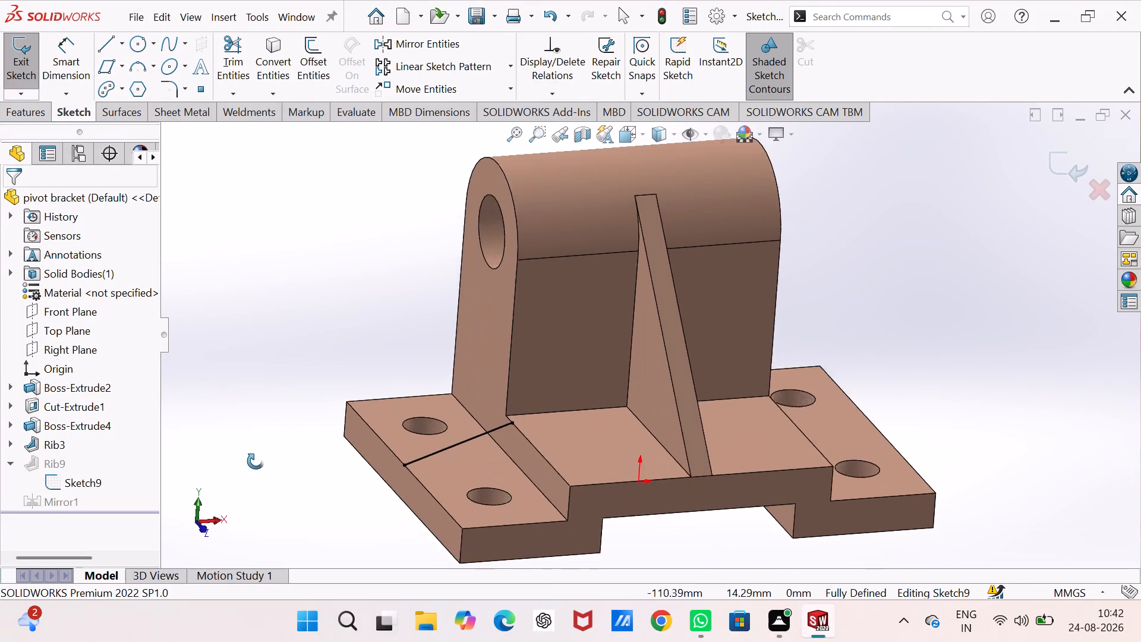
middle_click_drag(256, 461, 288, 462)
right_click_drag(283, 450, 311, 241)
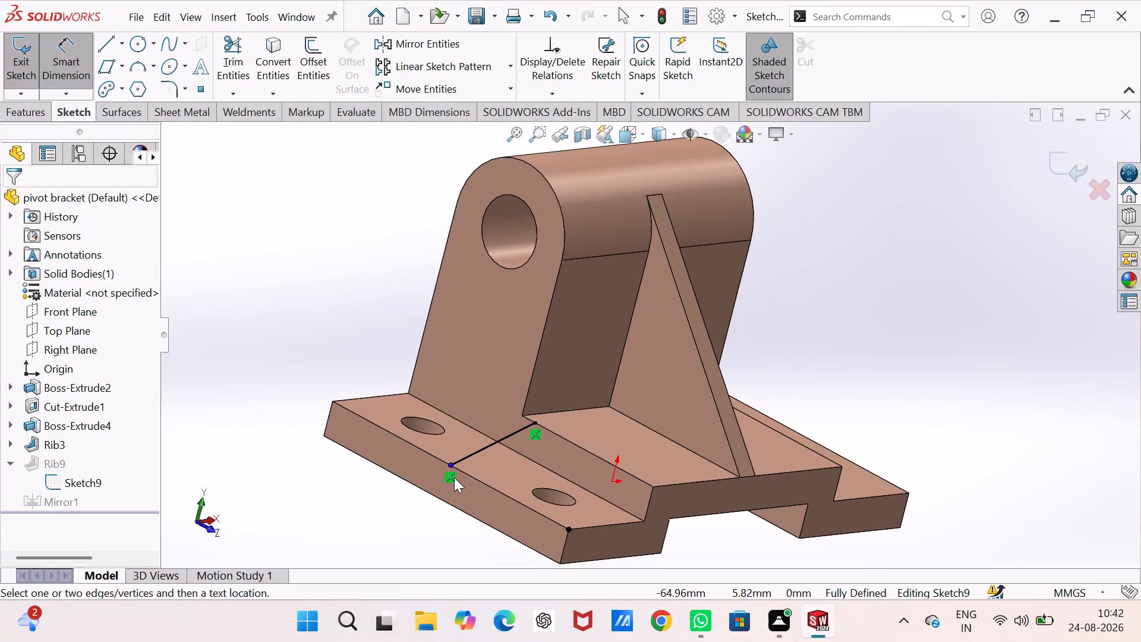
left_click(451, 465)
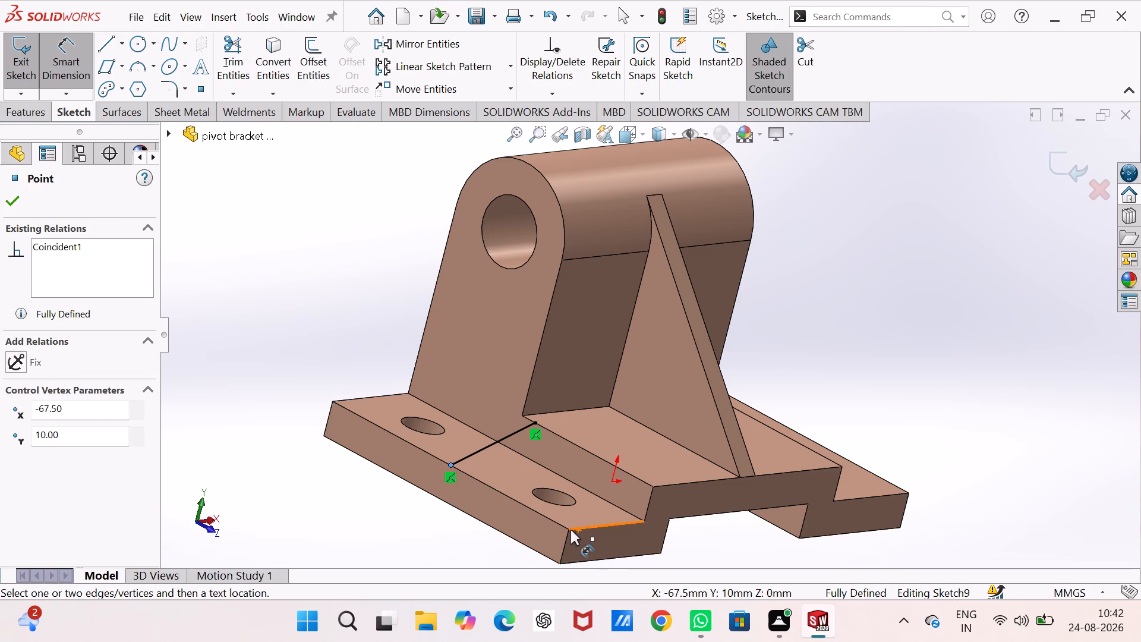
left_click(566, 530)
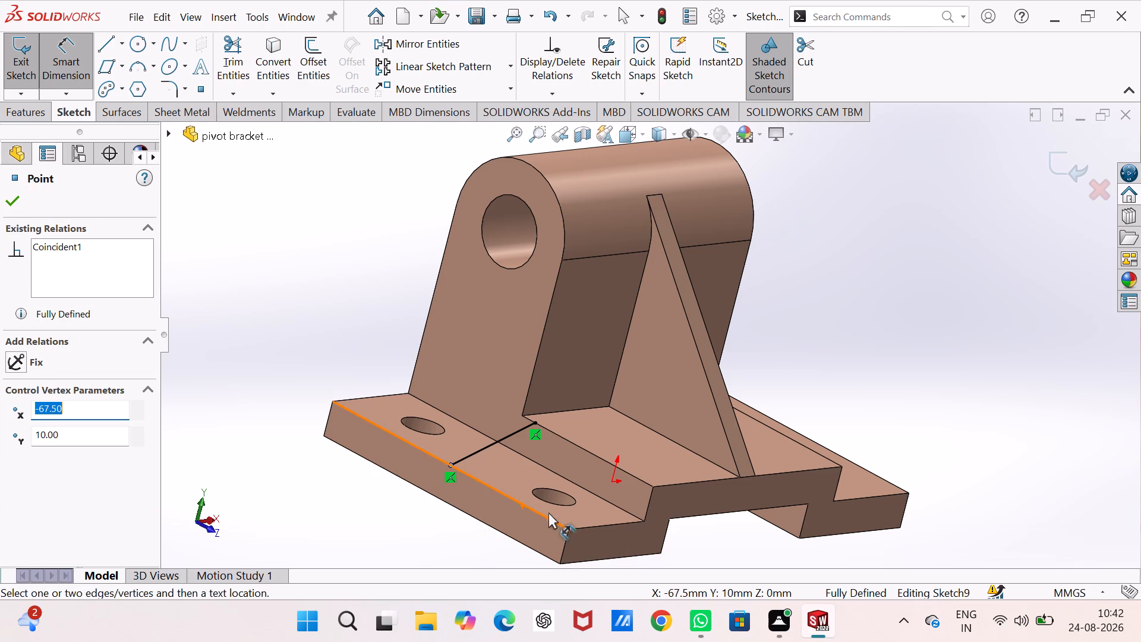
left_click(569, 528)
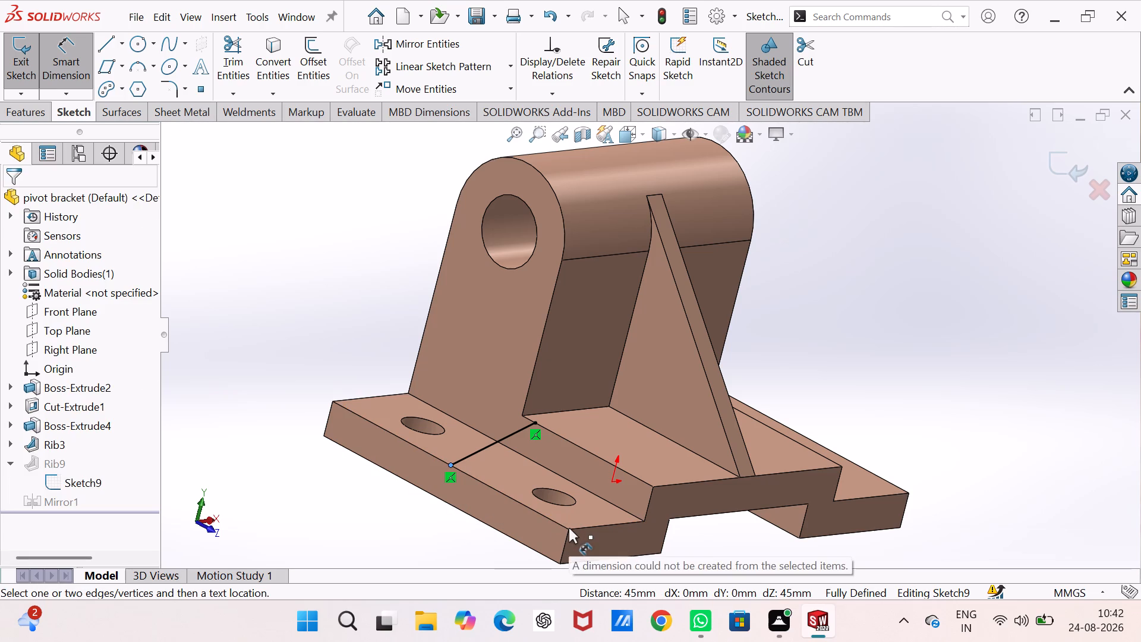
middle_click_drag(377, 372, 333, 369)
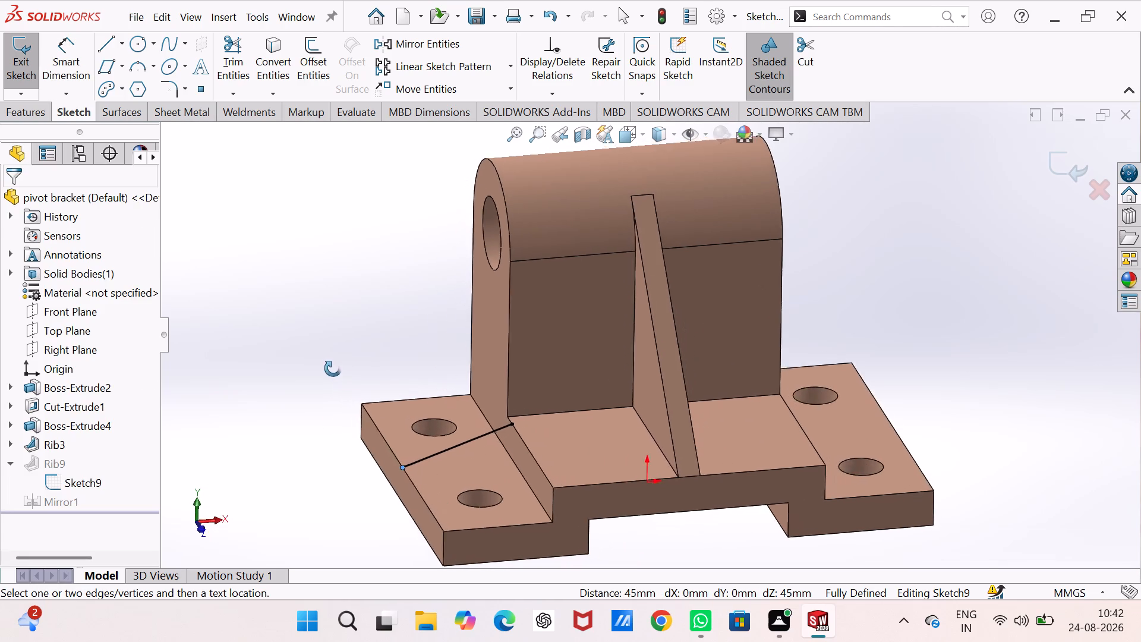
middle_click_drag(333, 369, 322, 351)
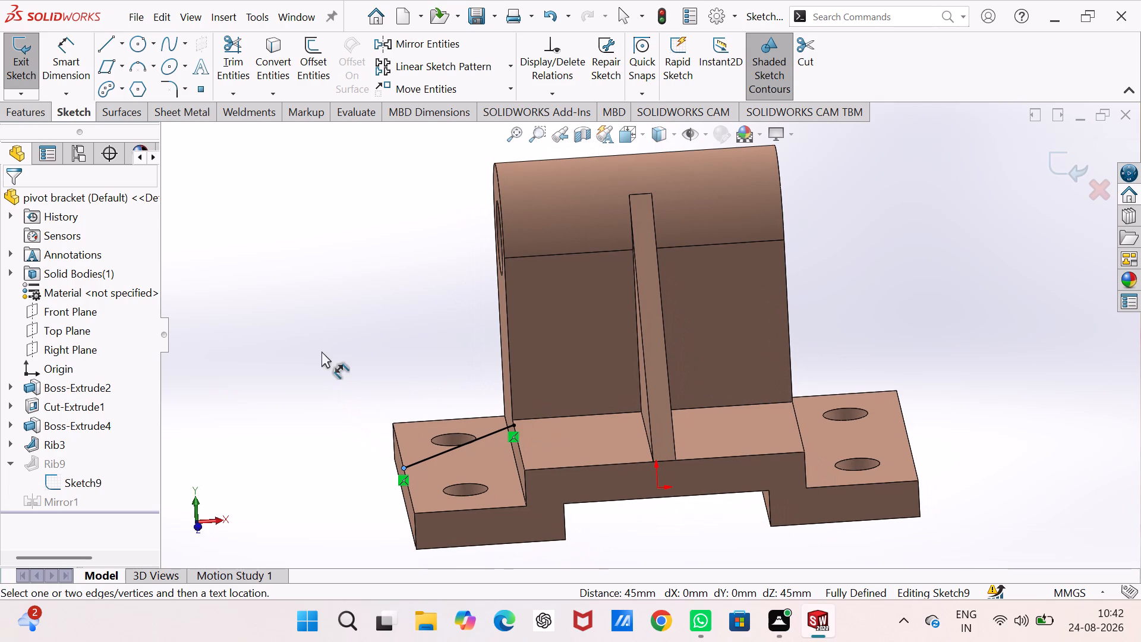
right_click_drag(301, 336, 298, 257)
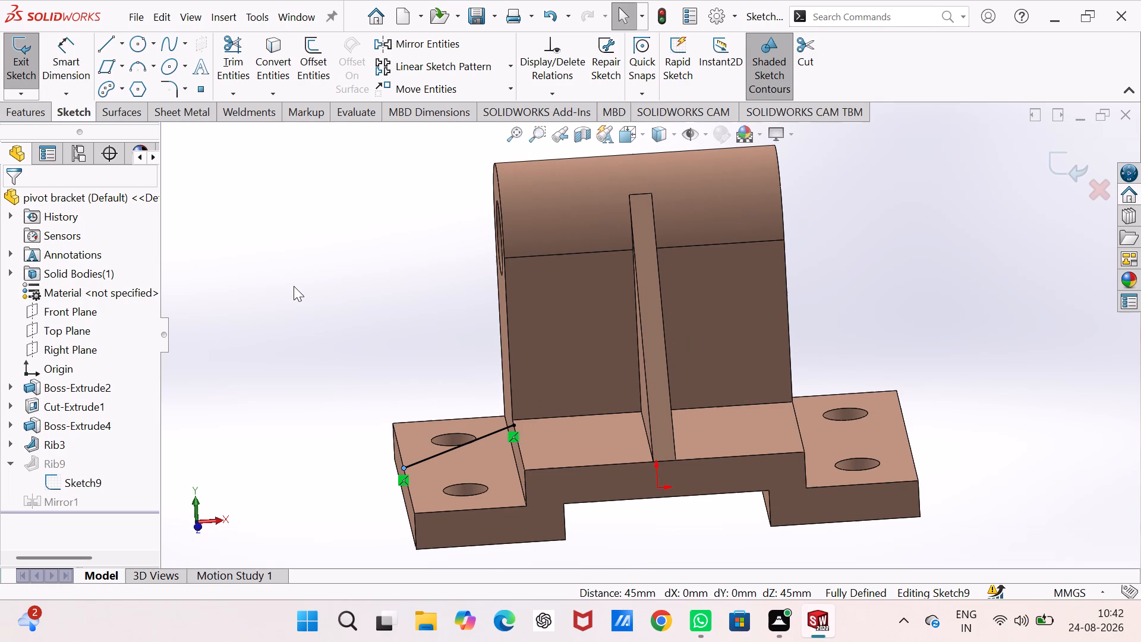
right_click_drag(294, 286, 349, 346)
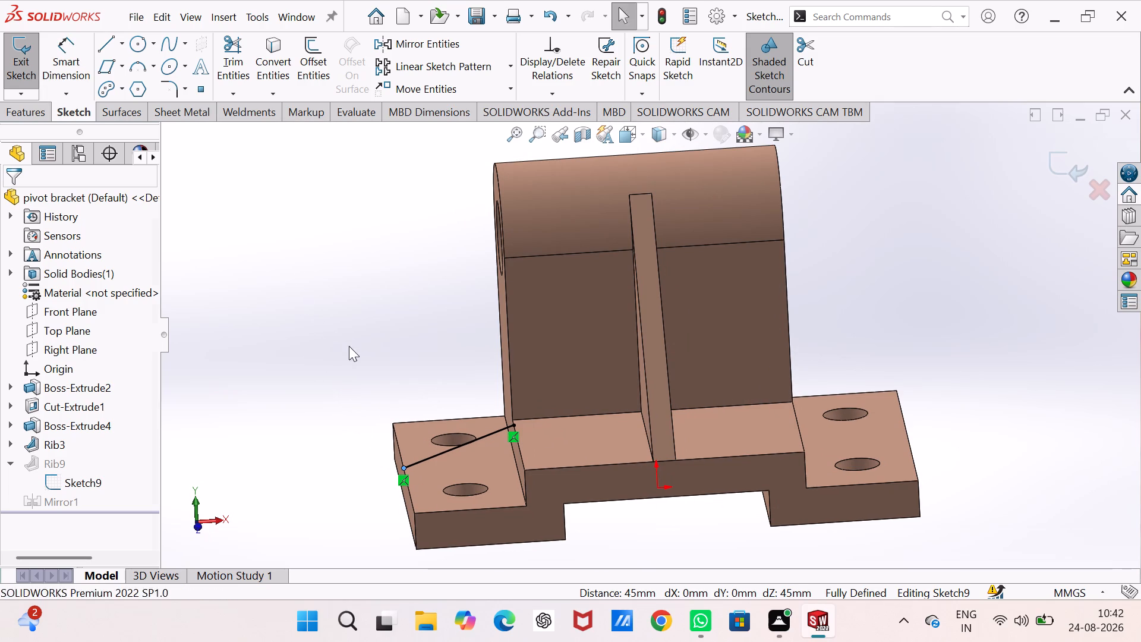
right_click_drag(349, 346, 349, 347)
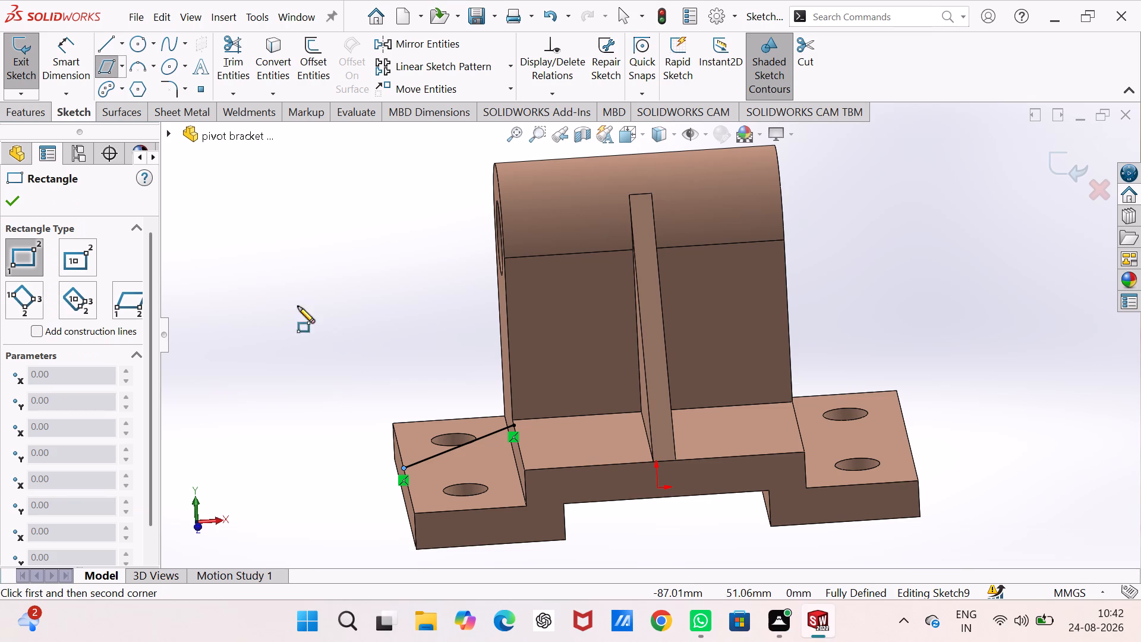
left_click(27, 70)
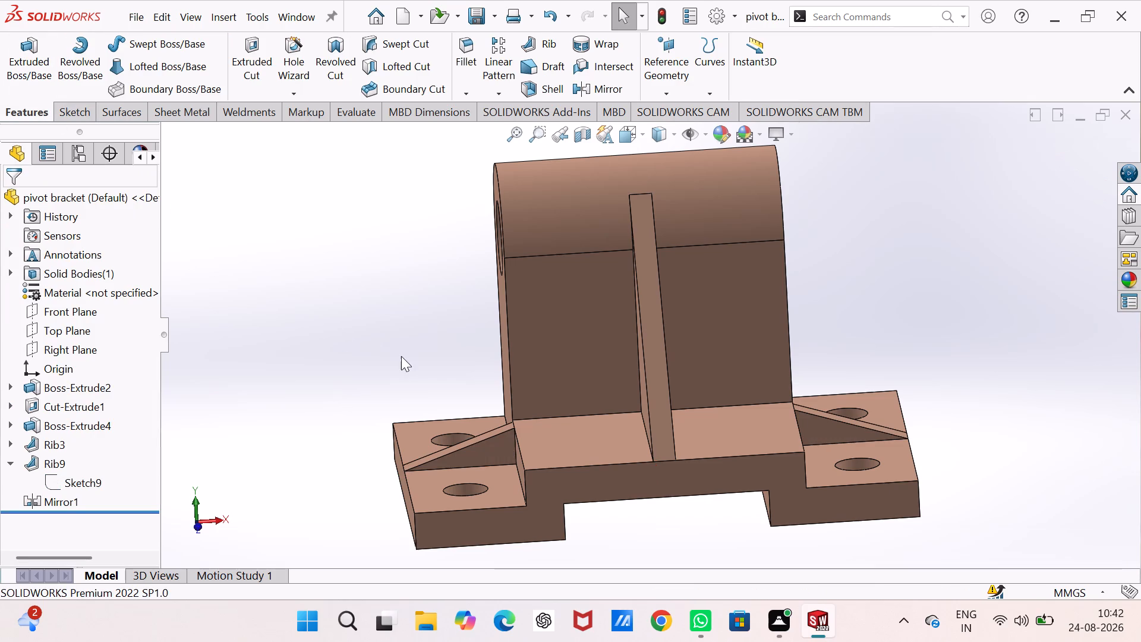
Show the whole pivot bracket in the standard isometric view.
middle_click_drag(400, 351, 361, 420)
key("ctrl+7")
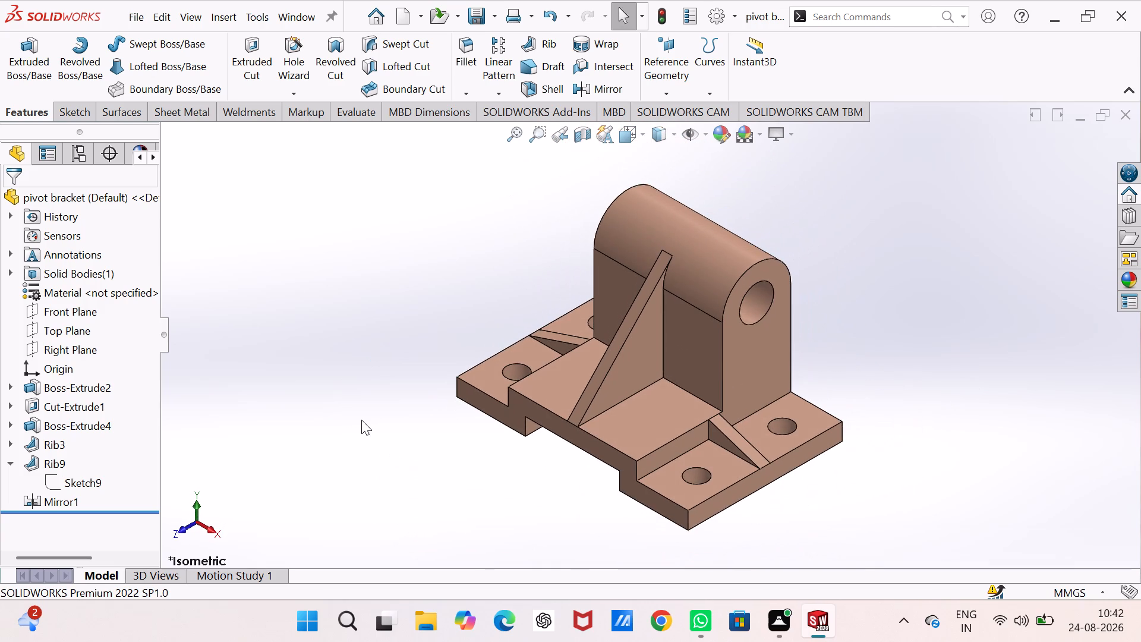
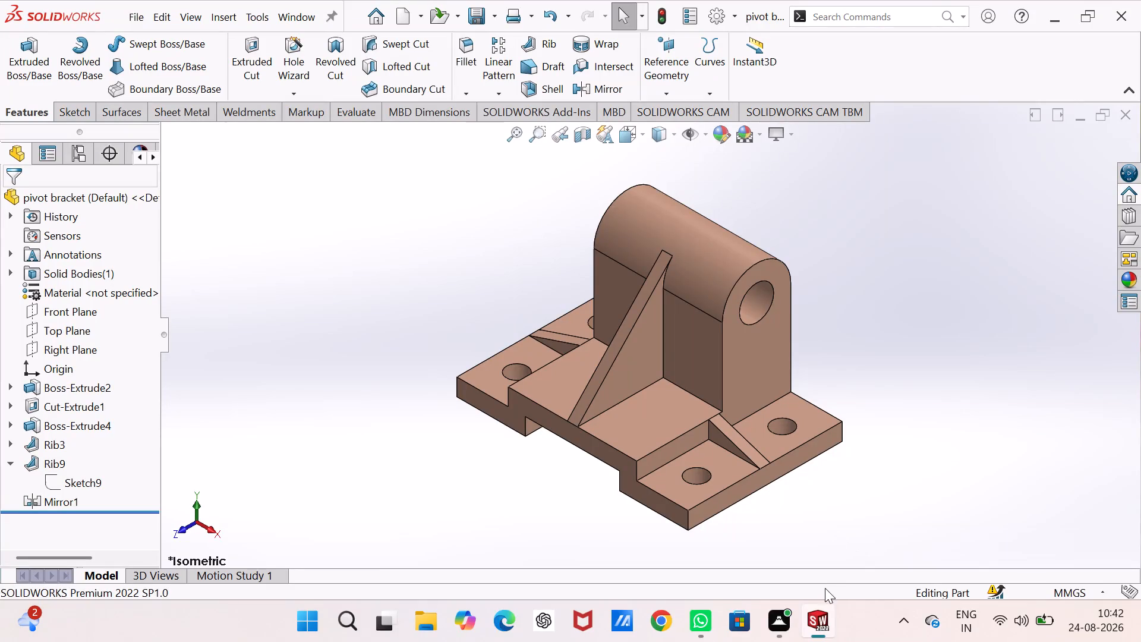
Return to the pivot bracket drawing and examine the dimensions across the three orthographic views and the isometric view.
left_click(864, 524)
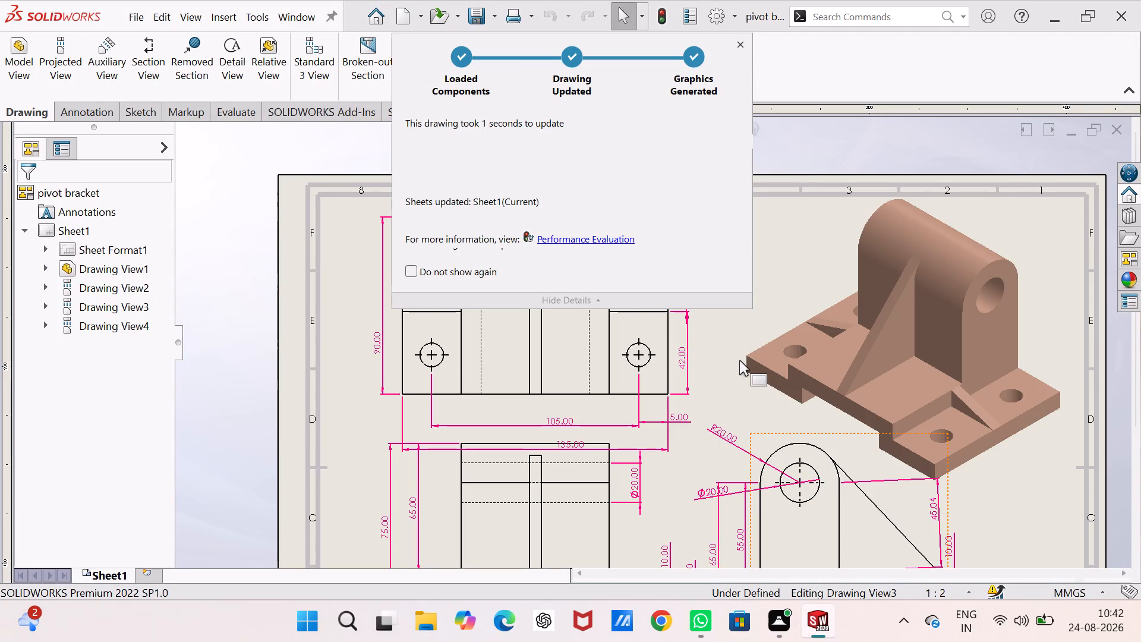
scroll(739, 360, "up", 4)
scroll(730, 399, "down", 5)
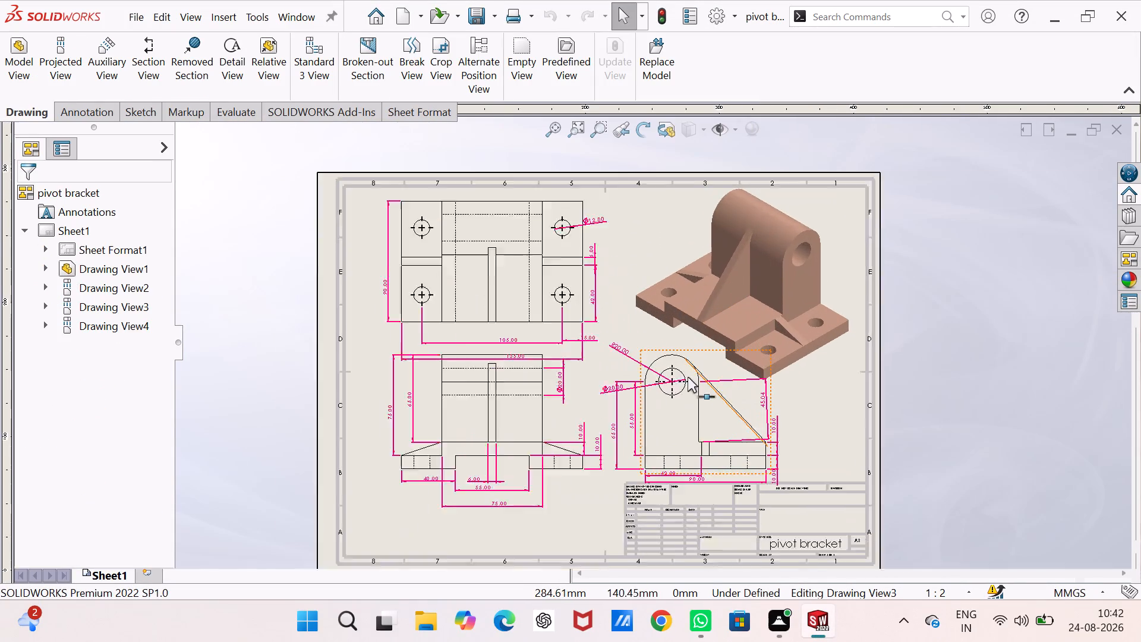
scroll(688, 377, "down", 3)
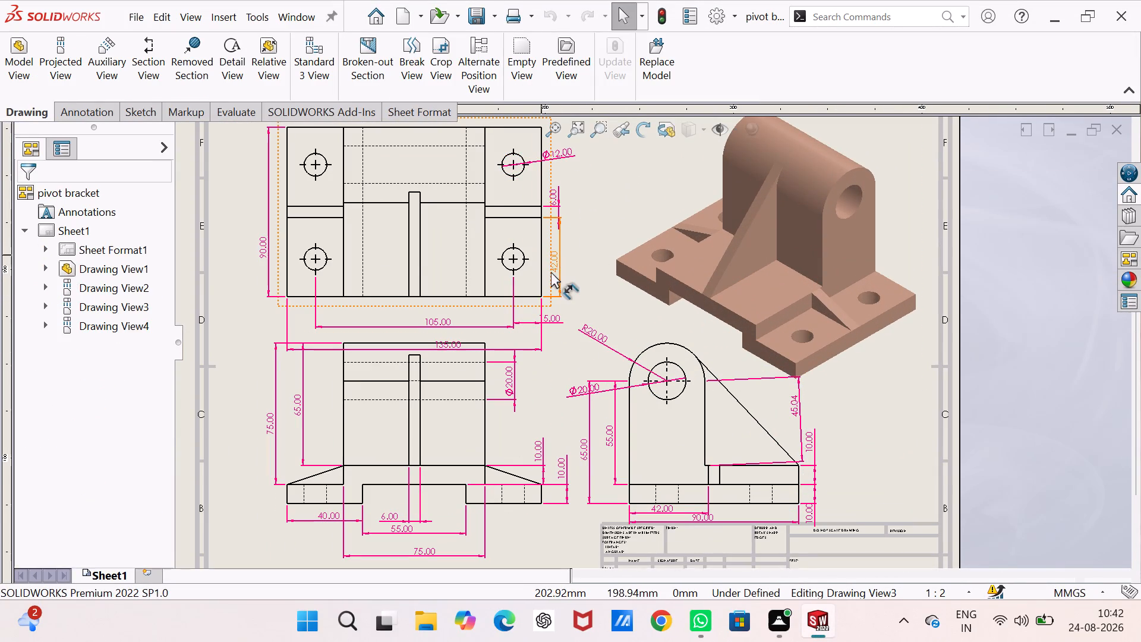
scroll(366, 248, "down", 3)
scroll(366, 246, "up", 2)
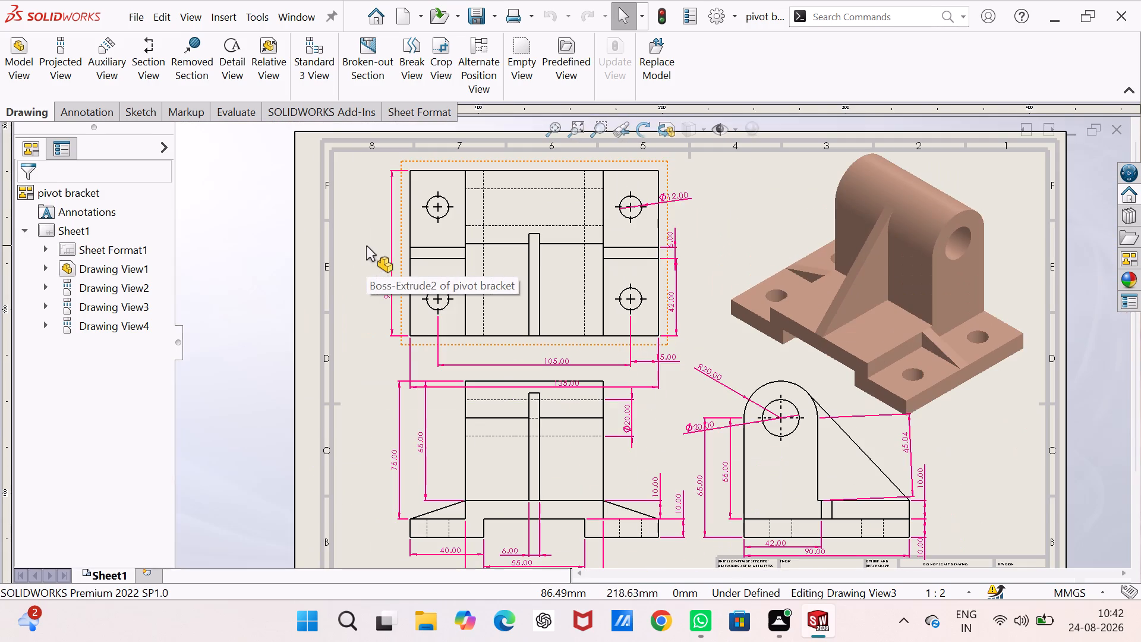
scroll(650, 278, "down", 1)
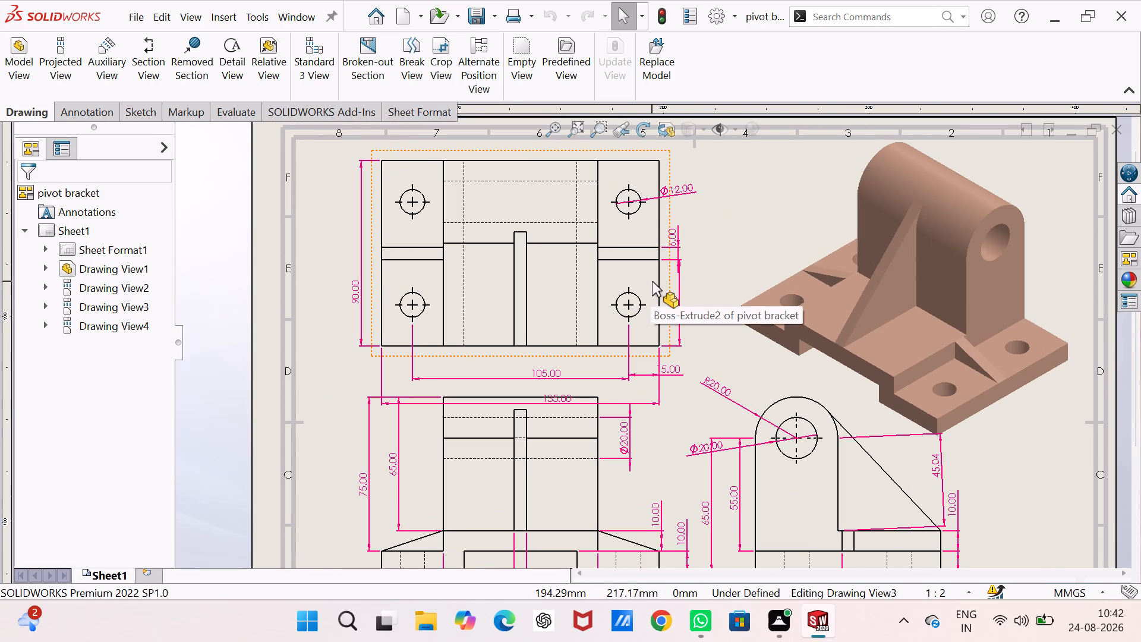
scroll(652, 277, "up", 1)
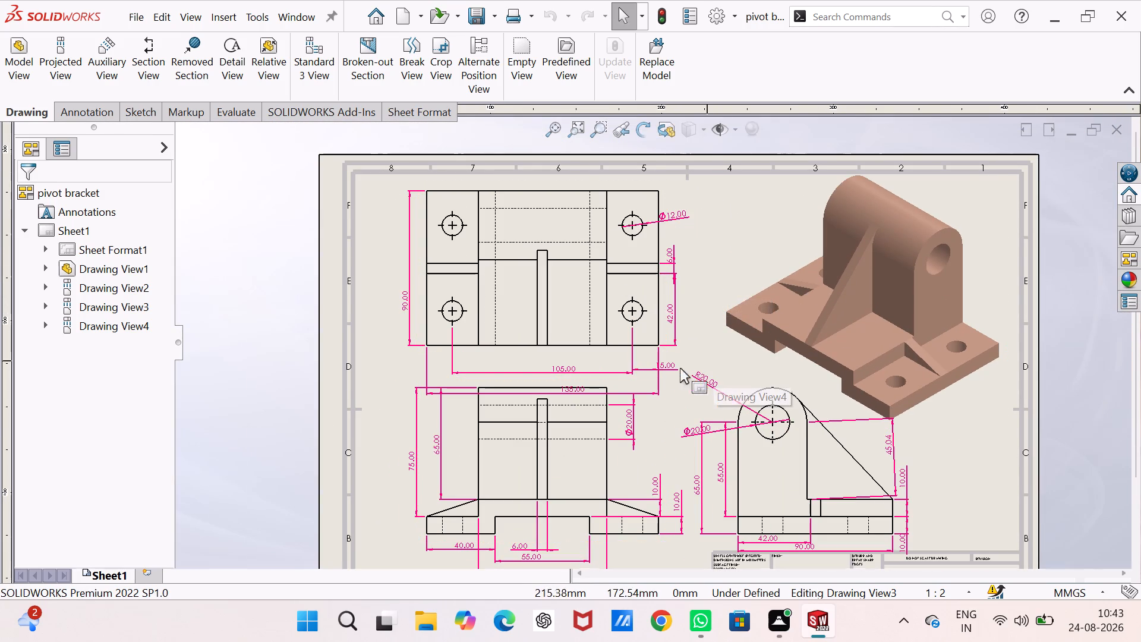
Move the 15.00 hole-to-edge dimension below the top view slightly closer to the view, clear of the 105.00 dimension line.
left_click_drag(666, 367, 679, 361)
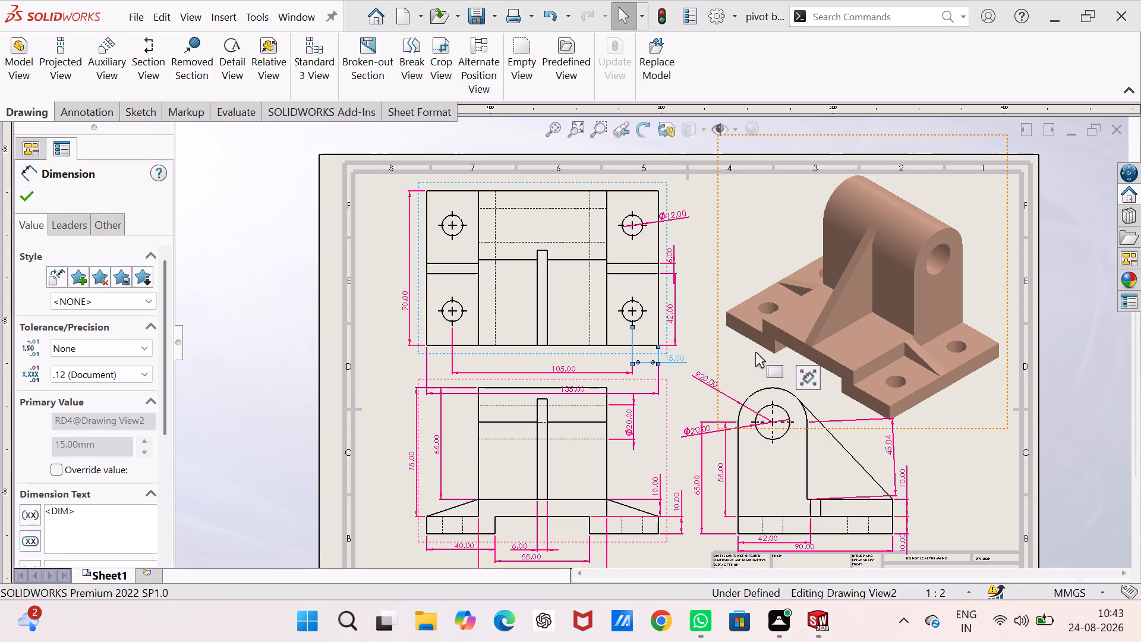
Save all modified documents, storing the drawing sheet as an Adobe PDF named pivot bracket in the projects folder.
scroll(748, 353, "up", 3)
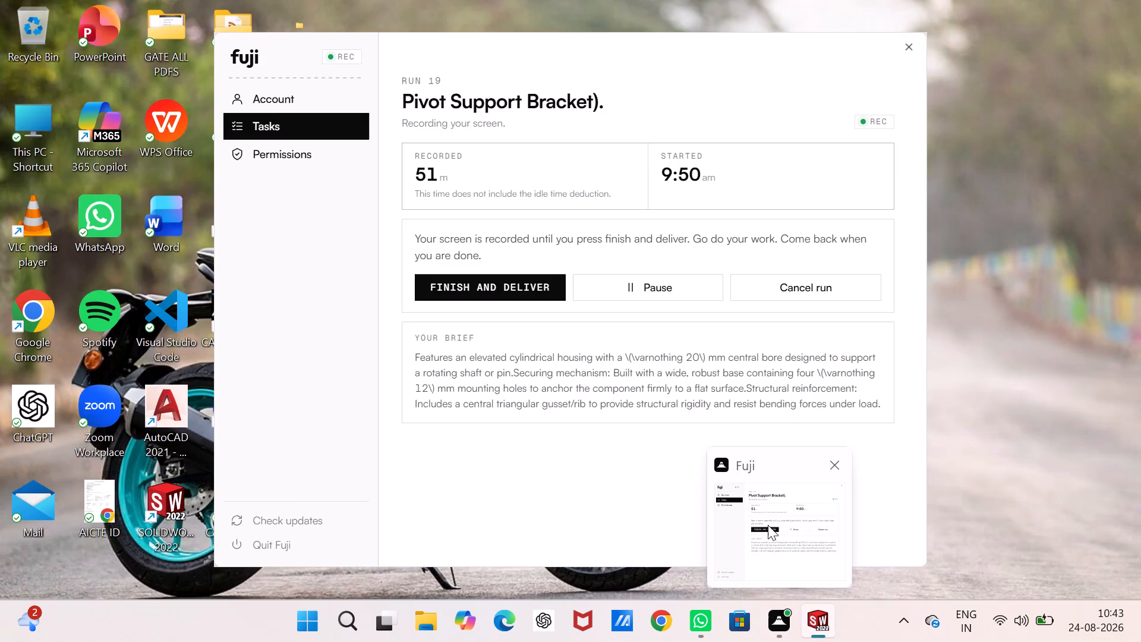
scroll(666, 406, "up", 3)
scroll(667, 389, "down", 6)
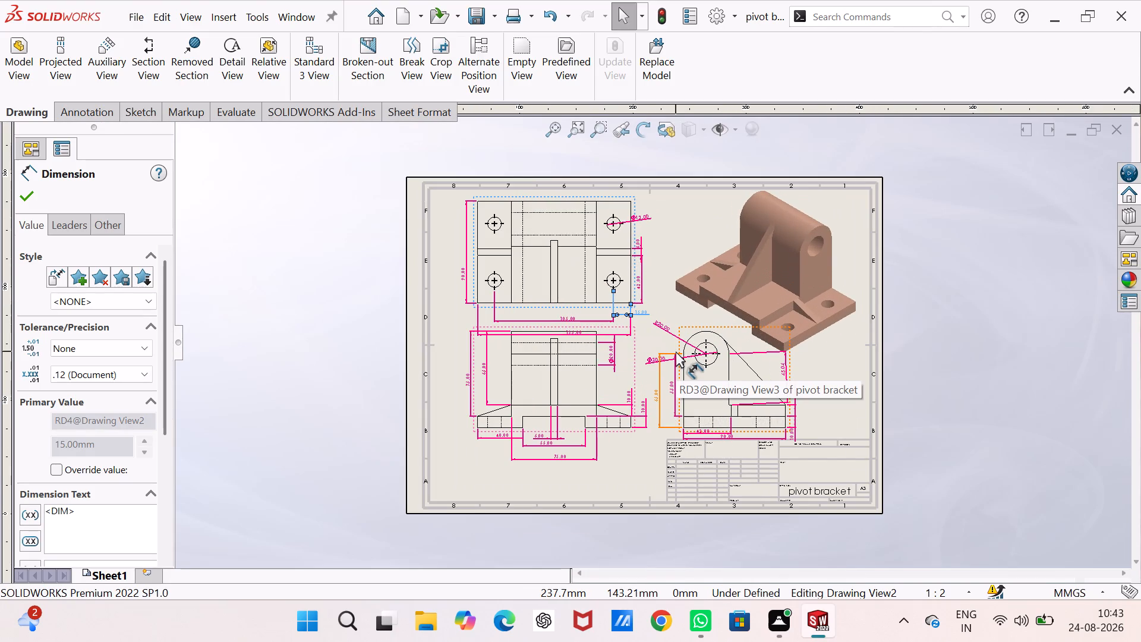
key("ctrl+s")
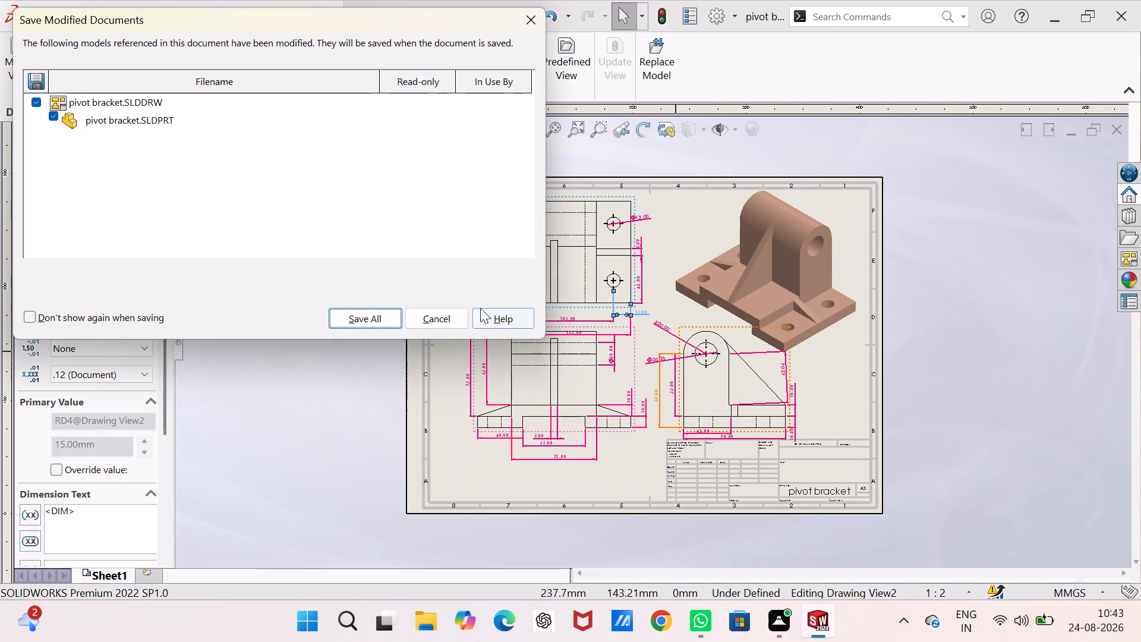
left_click(370, 317)
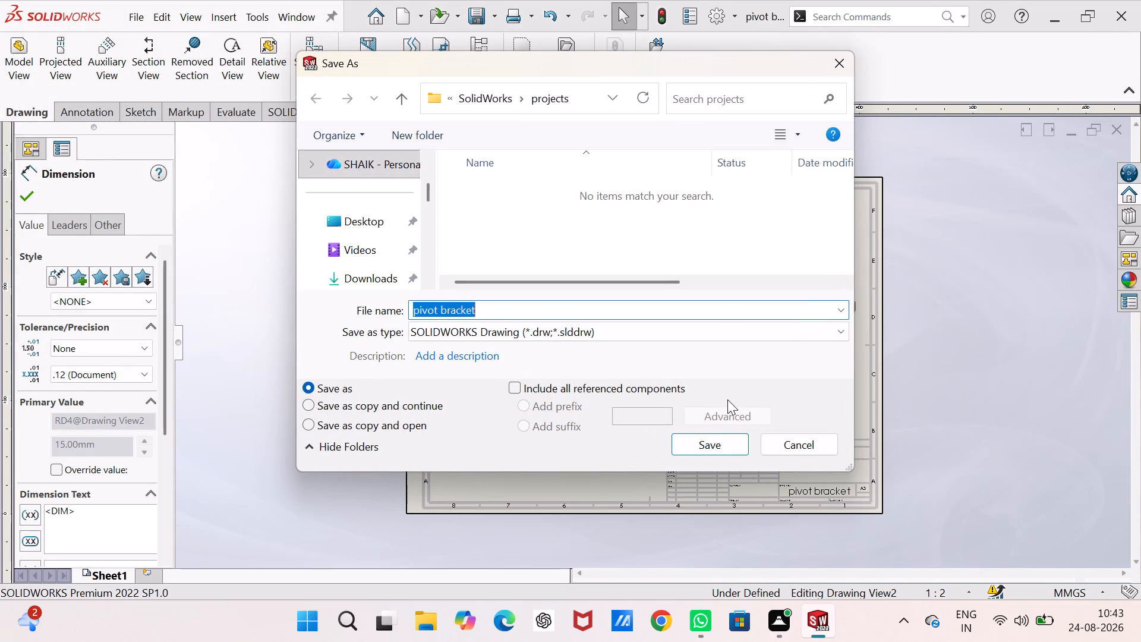
left_click(790, 332)
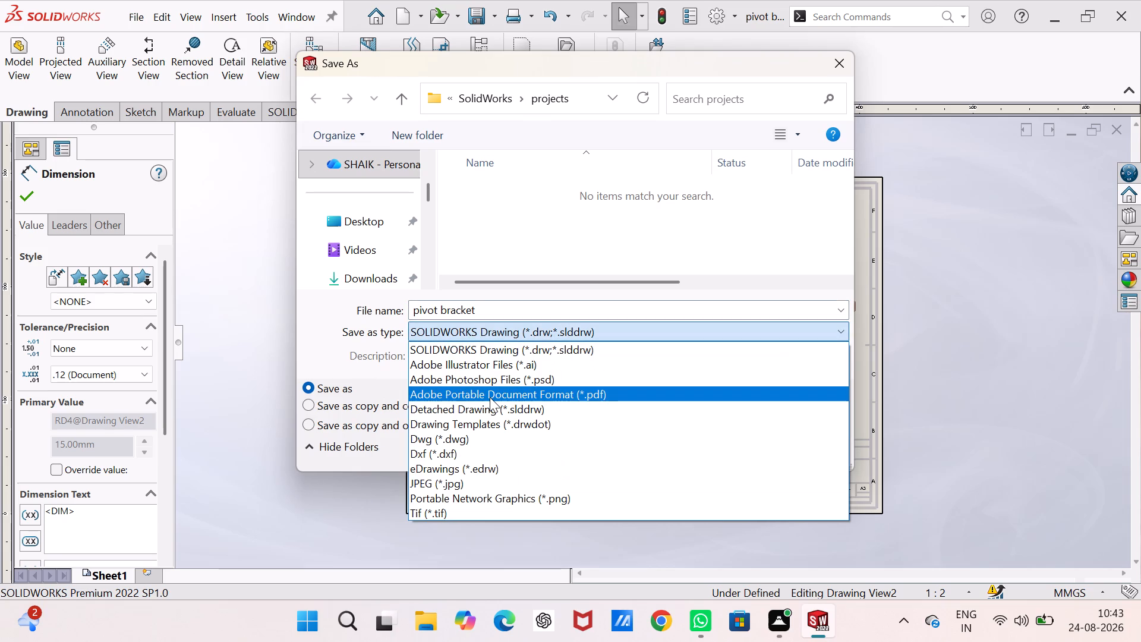
left_click(490, 396)
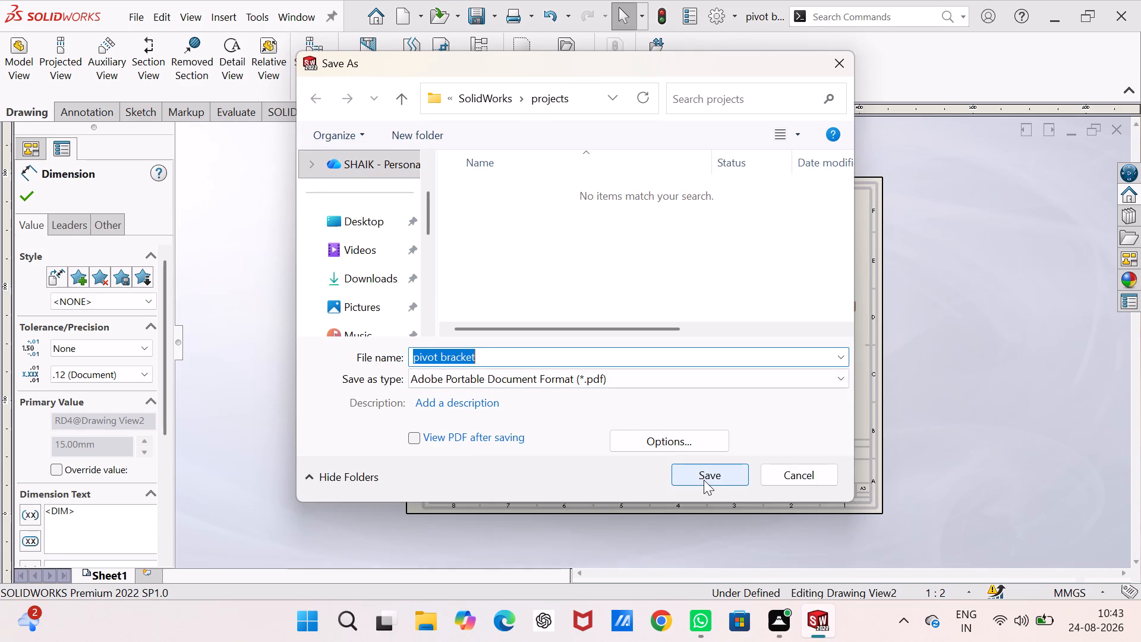
left_click(704, 480)
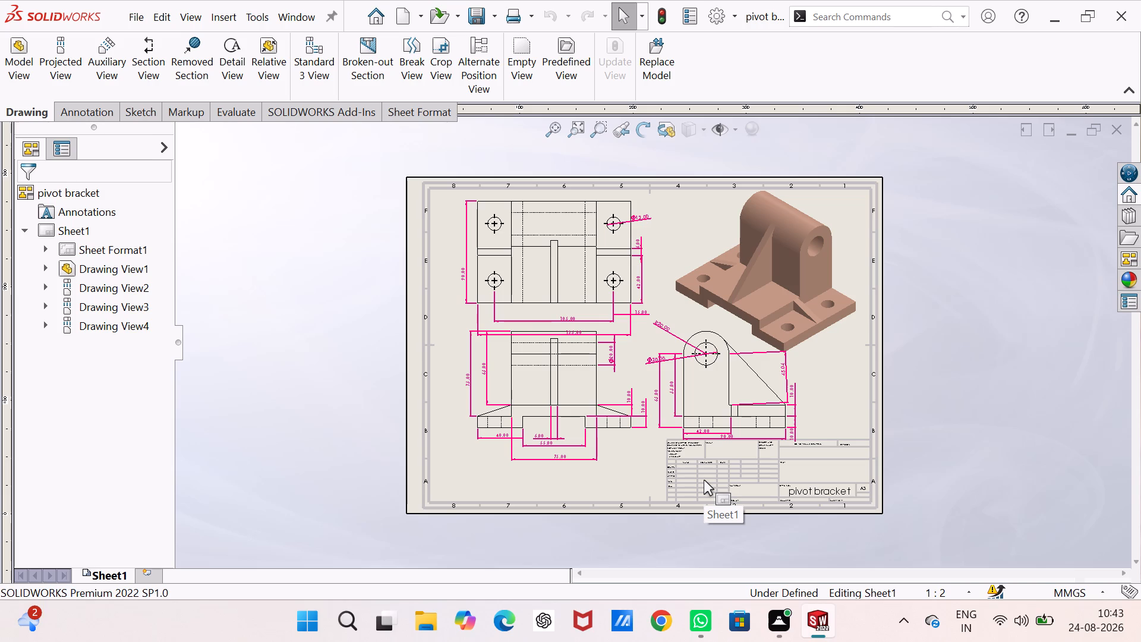
left_click(704, 474)
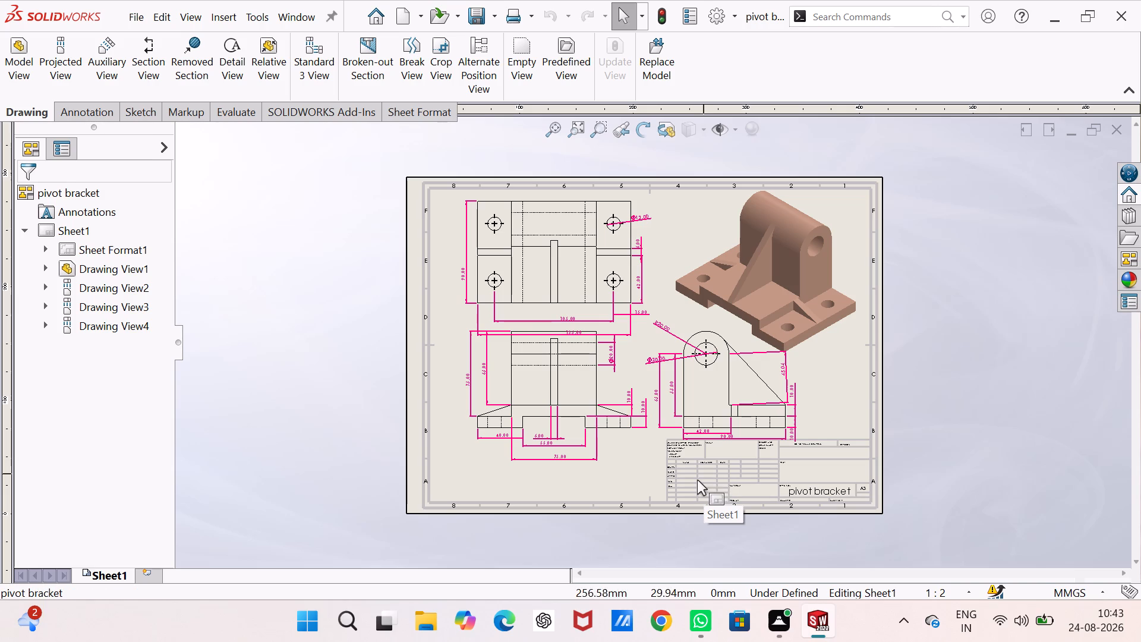